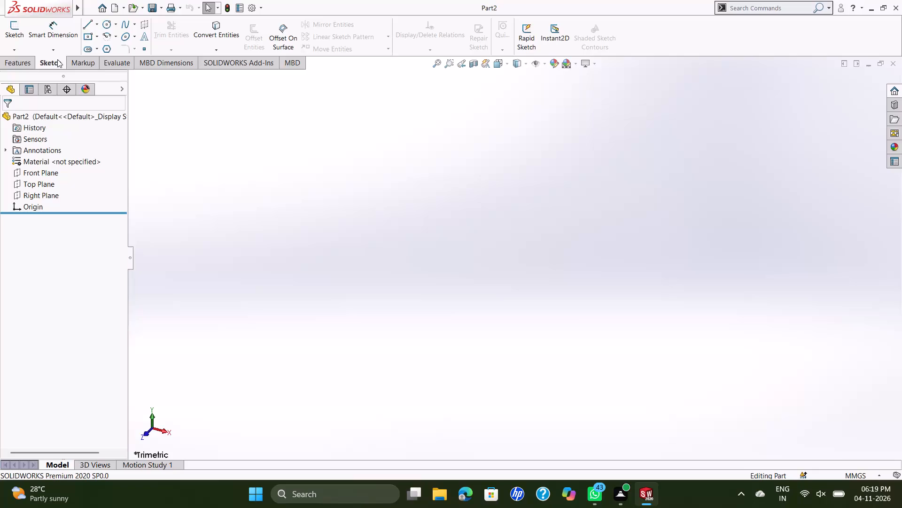
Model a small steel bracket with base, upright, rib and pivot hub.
Sketch a center rectangle on the Front Plane, centred on the origin, about 27 mm wide and 44 mm high.
{"action": "left_click", "coordinate": [45, 168]}
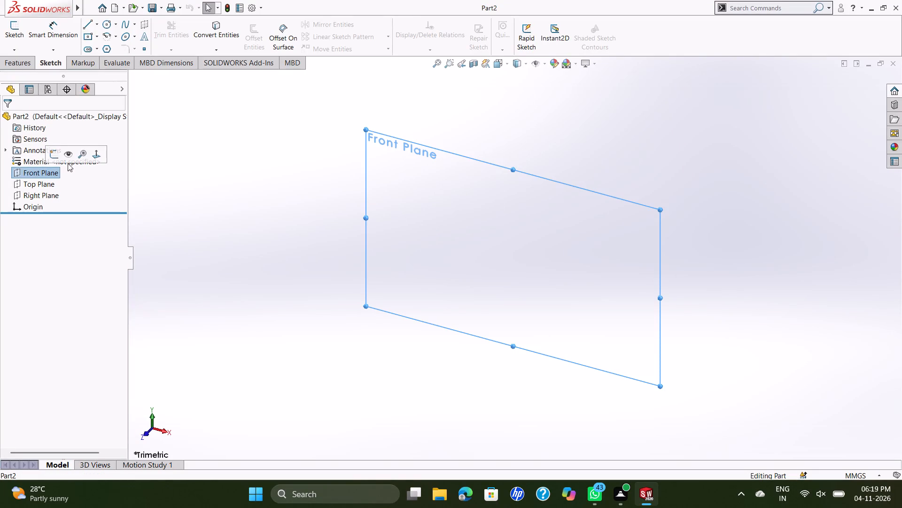
{"action": "right_click", "coordinate": [210, 126]}
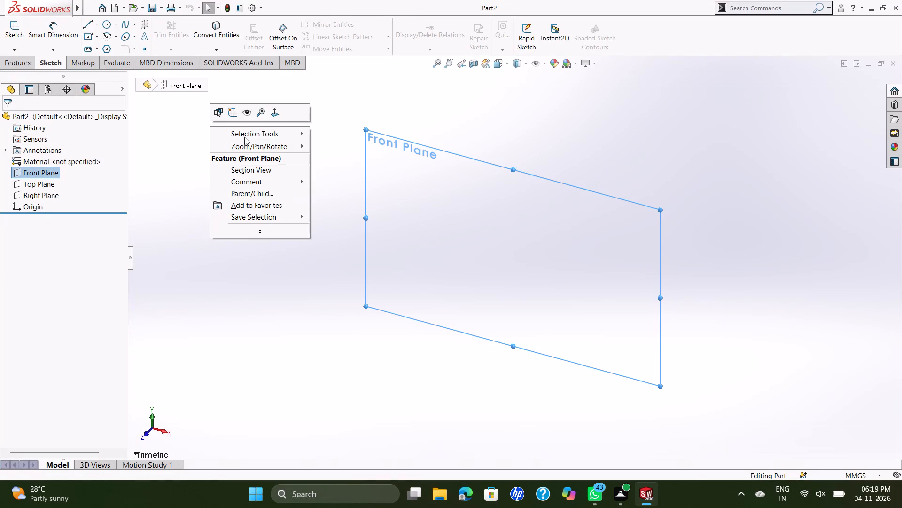
{"action": "left_click", "coordinate": [276, 111]}
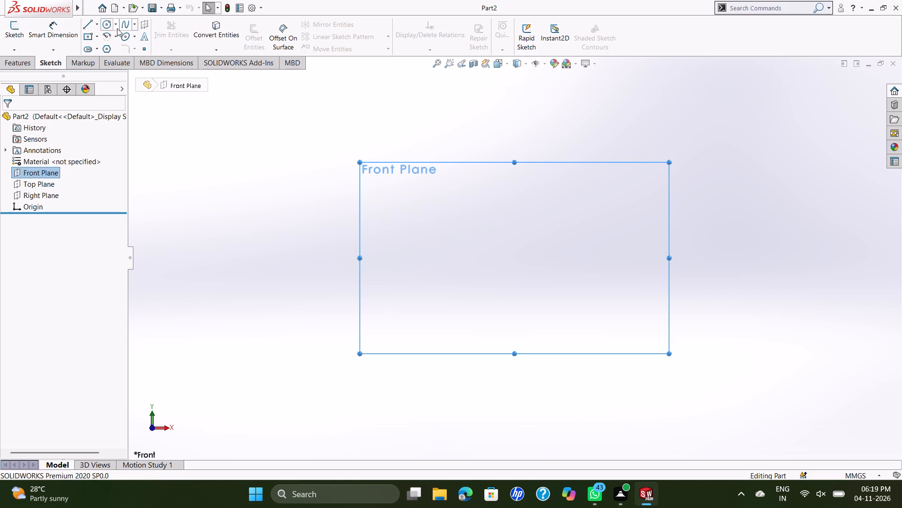
{"action": "left_click", "coordinate": [88, 39]}
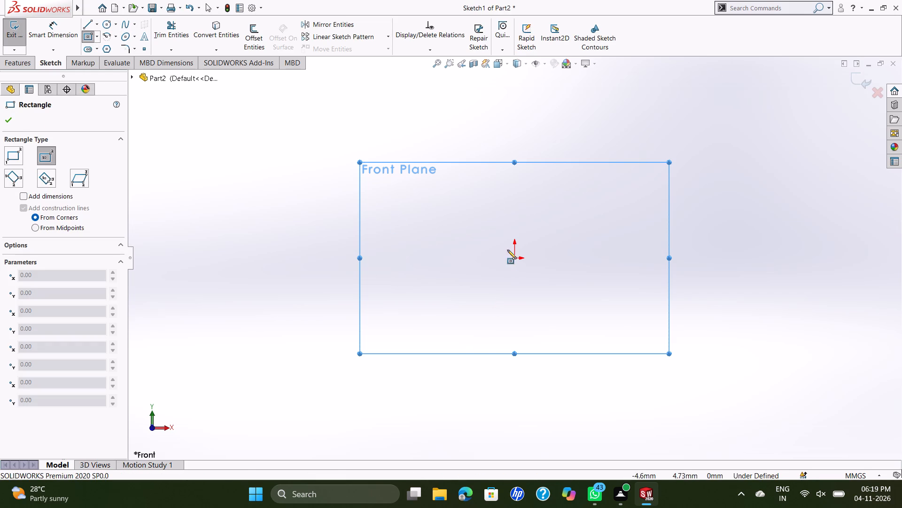
{"action": "left_click", "coordinate": [515, 258]}
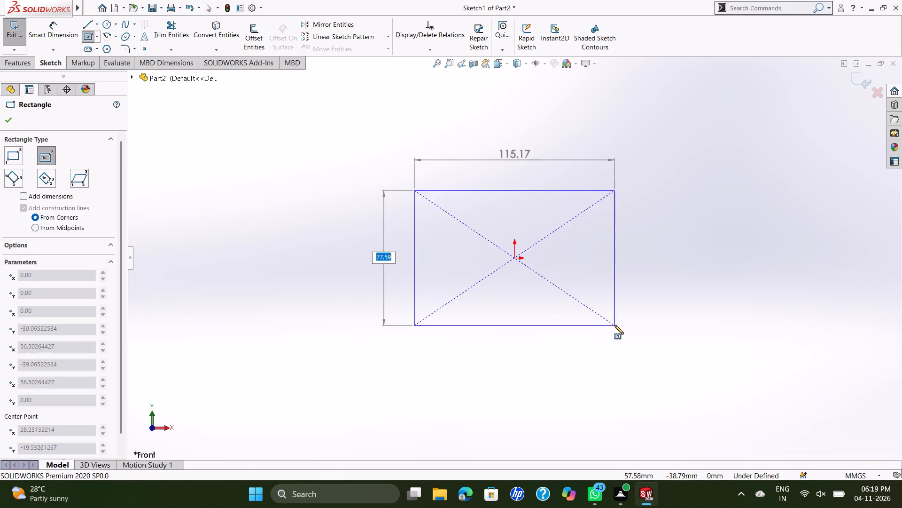
{"action": "scroll", "coordinate": [573, 310], "scroll_direction": "up", "scroll_amount": 2}
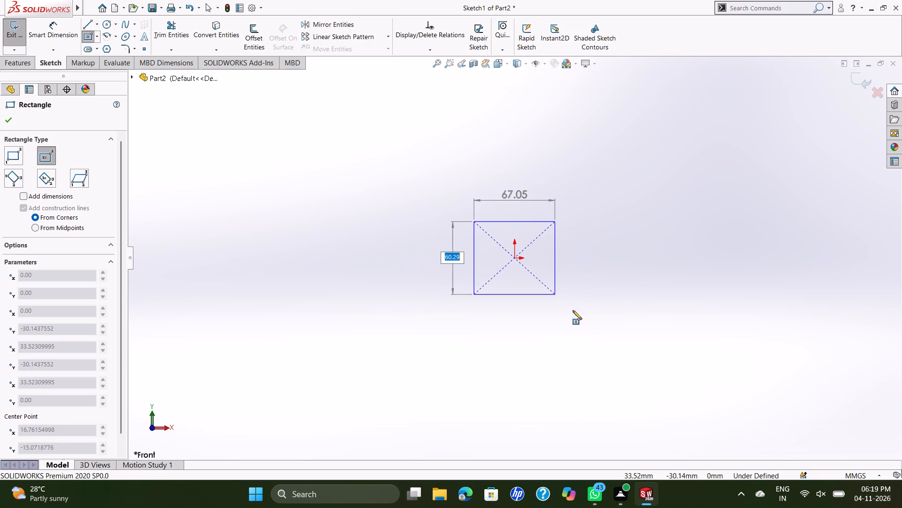
{"action": "scroll", "coordinate": [573, 310], "scroll_direction": "down", "scroll_amount": 5}
{"action": "scroll", "coordinate": [396, 103], "scroll_direction": "up", "scroll_amount": 2}
{"action": "scroll", "coordinate": [405, 118], "scroll_direction": "down", "scroll_amount": 1}
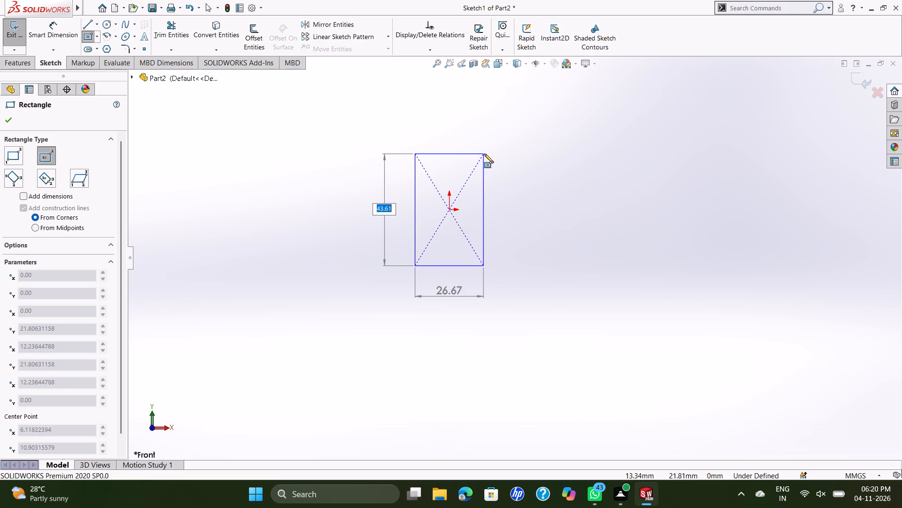
{"action": "left_click", "coordinate": [485, 154]}
{"action": "key", "text": "Escape"}
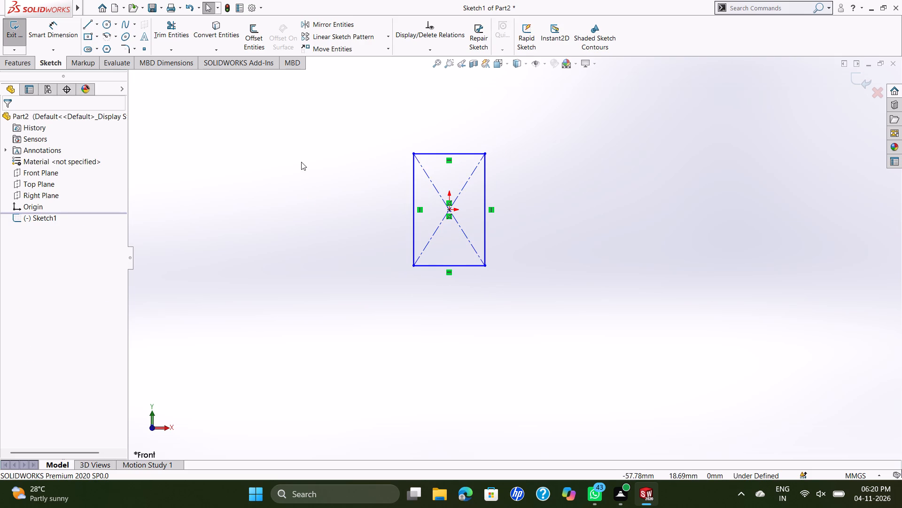
Dimension the rectangle's height at 8 mm.
{"action": "left_click", "coordinate": [62, 35]}
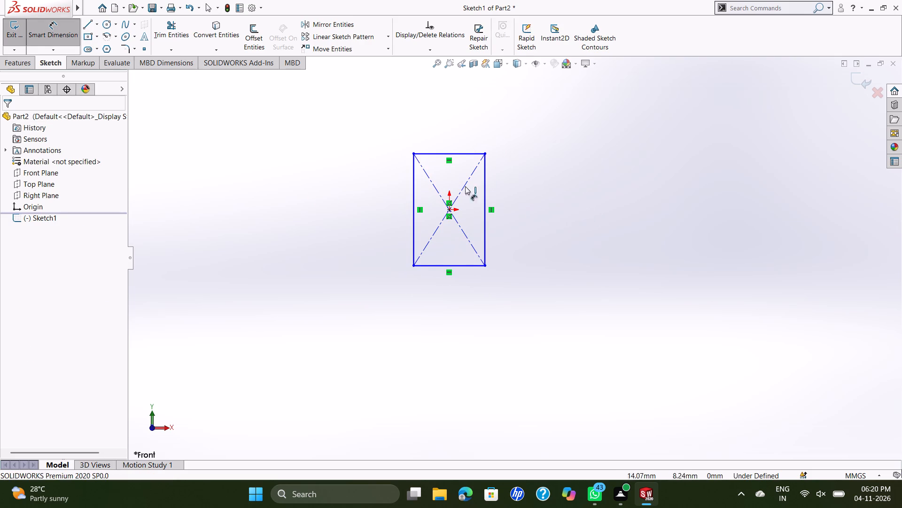
{"action": "left_click", "coordinate": [414, 190]}
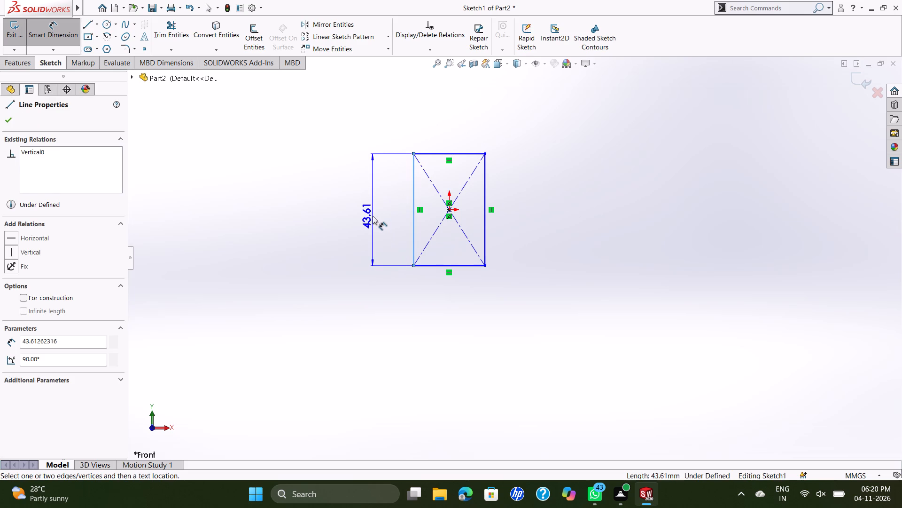
{"action": "left_click", "coordinate": [373, 216]}
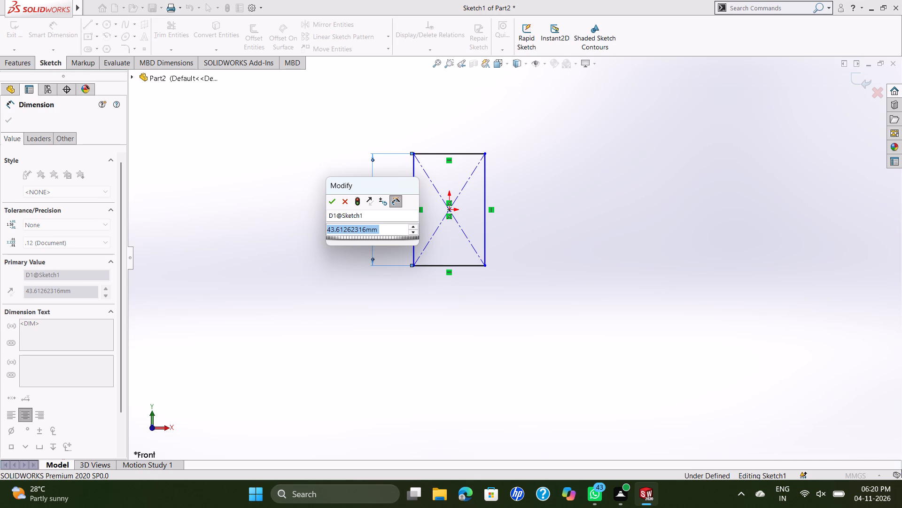
{"action": "key", "text": "8"}
{"action": "key", "text": "Return"}
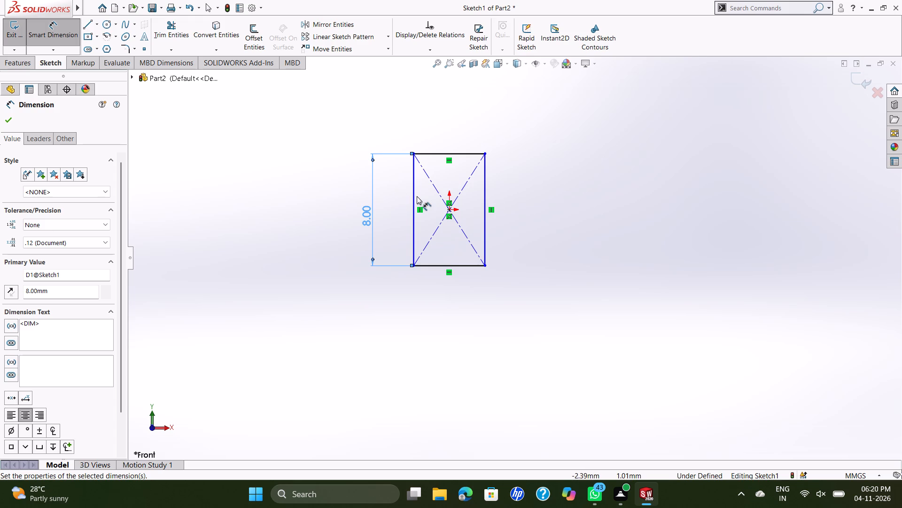
Change the rectangle's height dimension to 5 mm.
{"action": "double_click", "coordinate": [369, 209]}
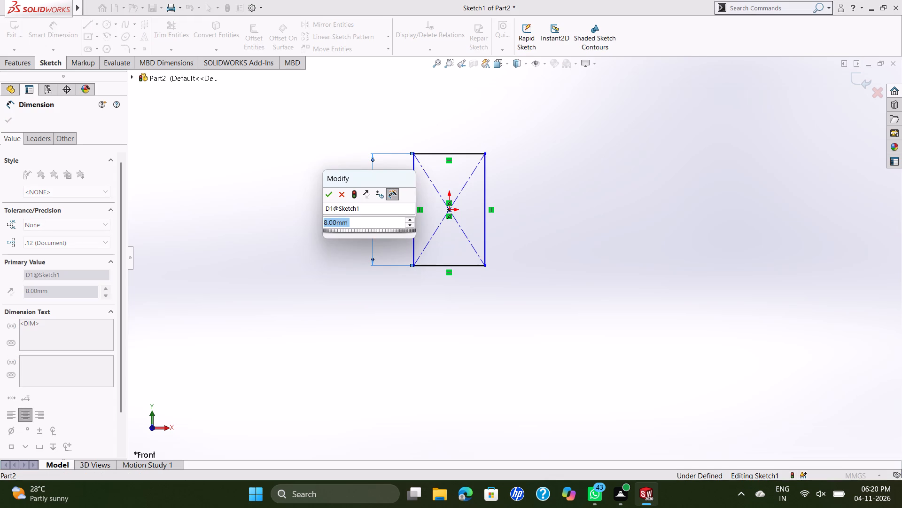
{"action": "key", "text": "5"}
{"action": "key", "text": "Return"}
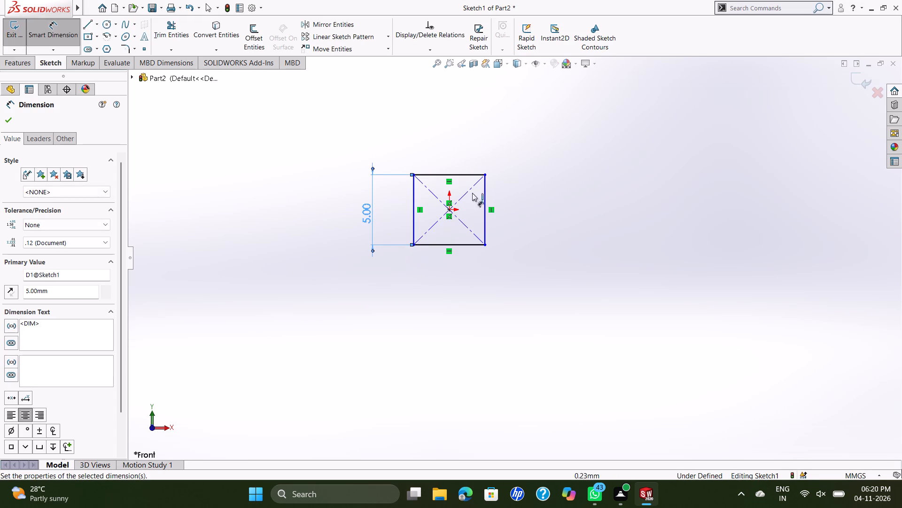
Dimension the rectangle's width along its bottom edge at 8 mm.
{"action": "left_click", "coordinate": [483, 212]}
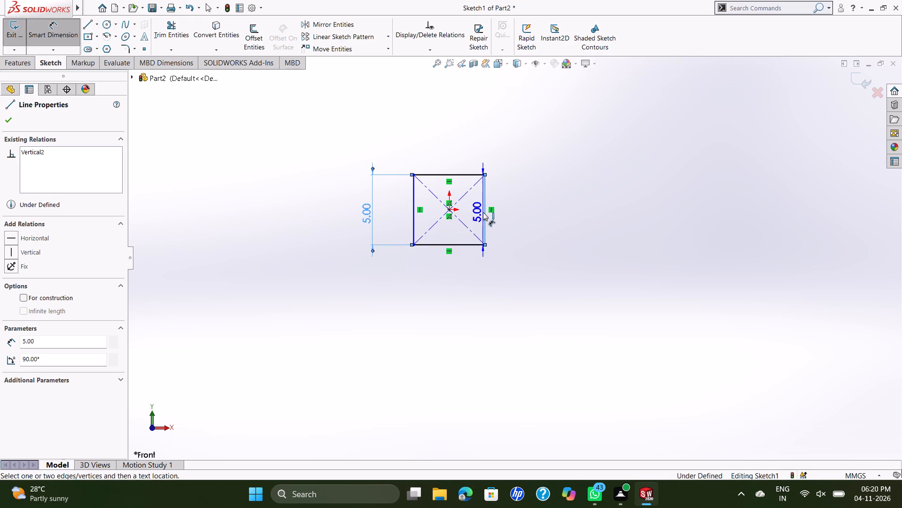
{"action": "key", "text": "Escape"}
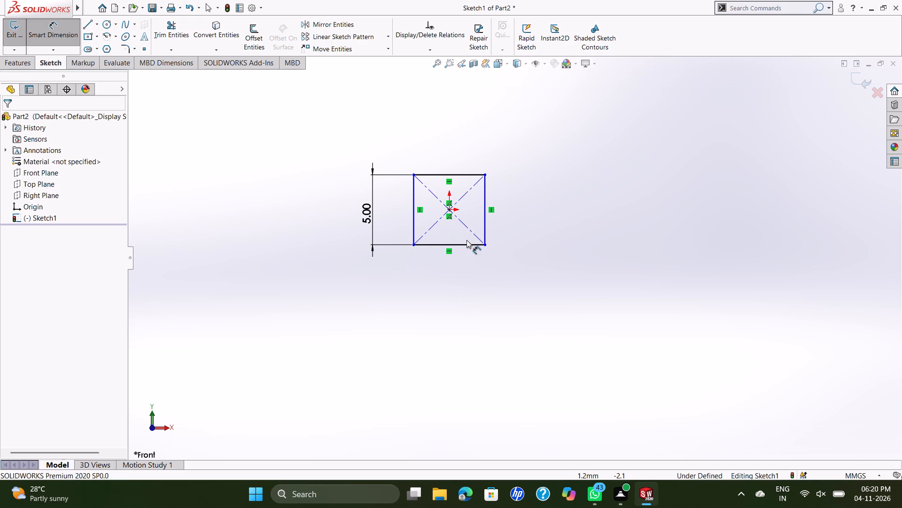
{"action": "left_click", "coordinate": [468, 246]}
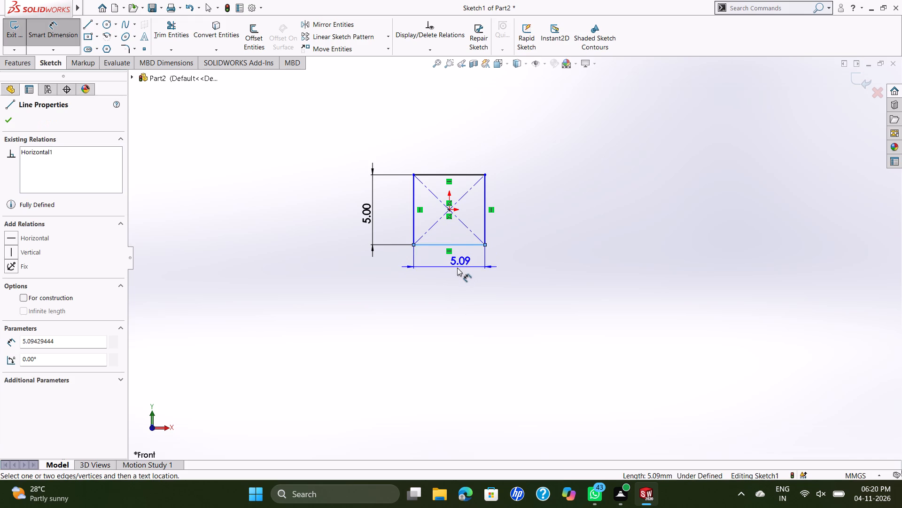
{"action": "left_click", "coordinate": [455, 269]}
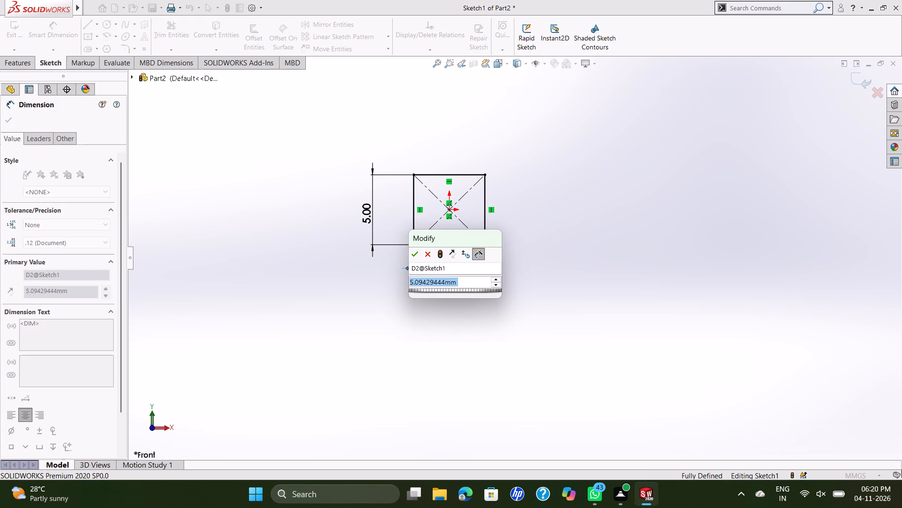
{"action": "key", "text": "8"}
{"action": "key", "text": "Return"}
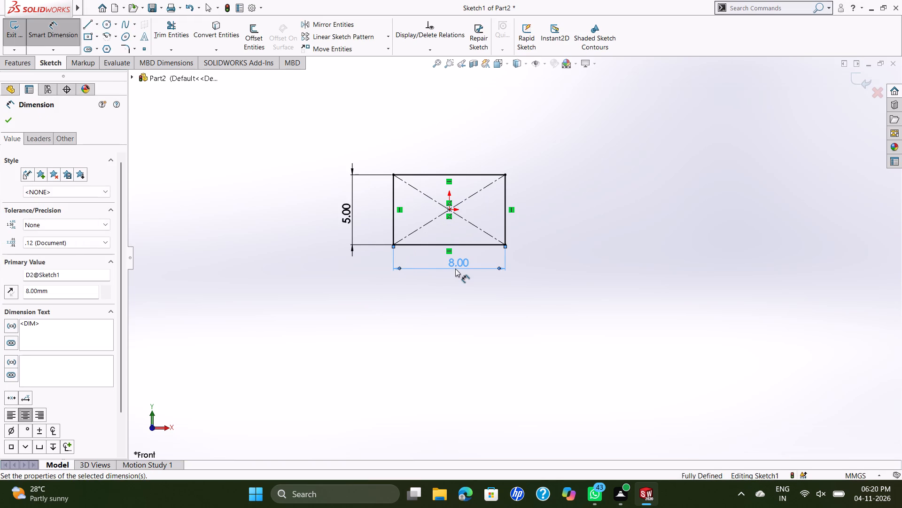
{"action": "key", "text": "Escape"}
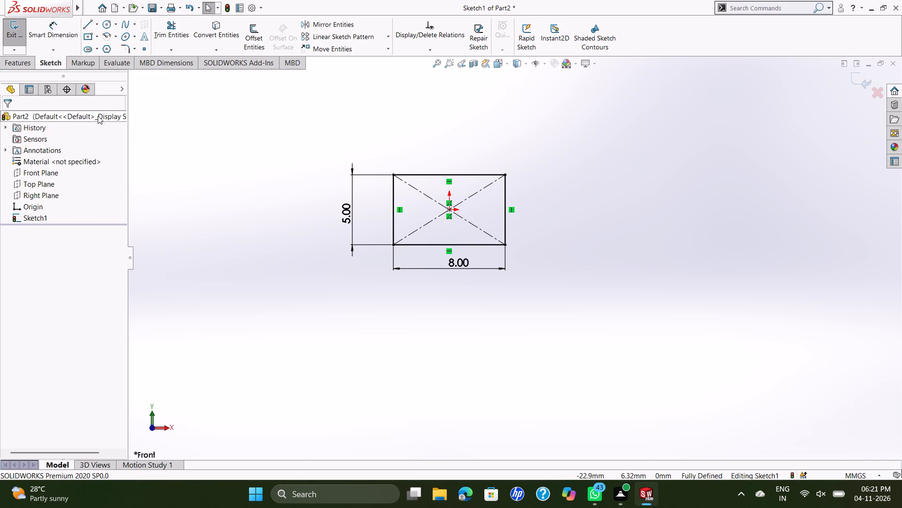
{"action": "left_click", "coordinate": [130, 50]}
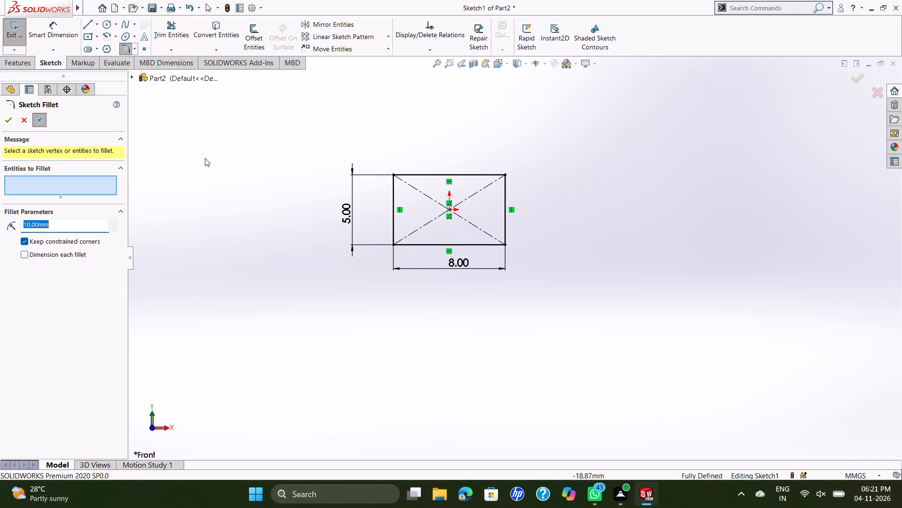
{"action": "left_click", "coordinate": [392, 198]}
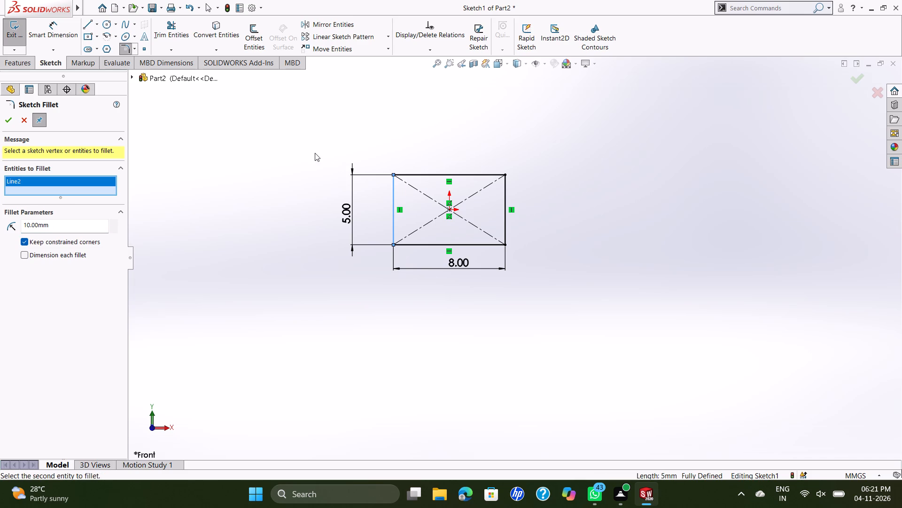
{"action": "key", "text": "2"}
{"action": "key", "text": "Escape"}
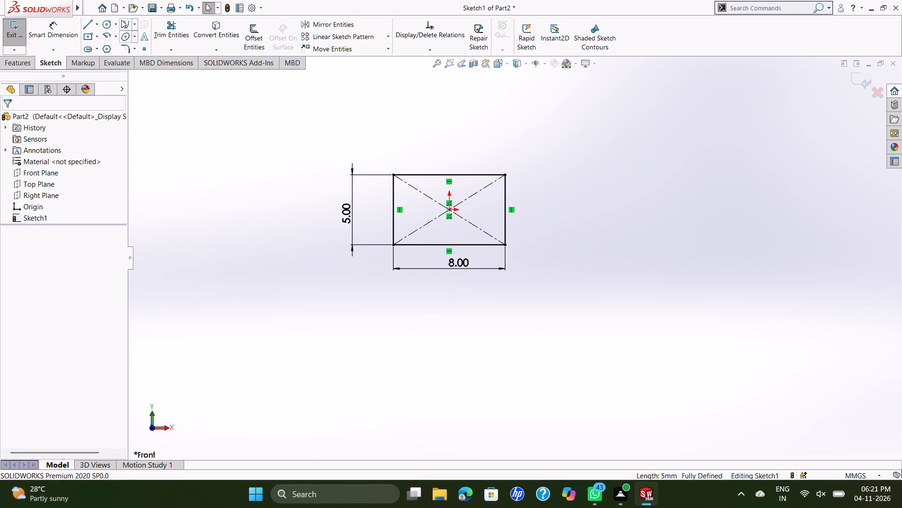
Apply 2 mm sketch fillets to the two upper corners of the rectangle.
{"action": "left_click", "coordinate": [122, 45]}
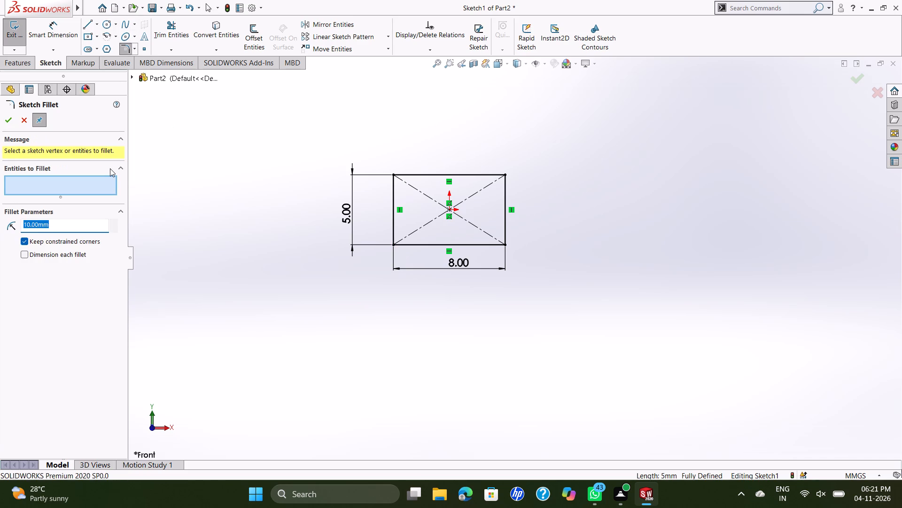
{"action": "key", "text": "2"}
{"action": "key", "text": "Return"}
{"action": "left_click", "coordinate": [391, 200]}
{"action": "left_click", "coordinate": [430, 173]}
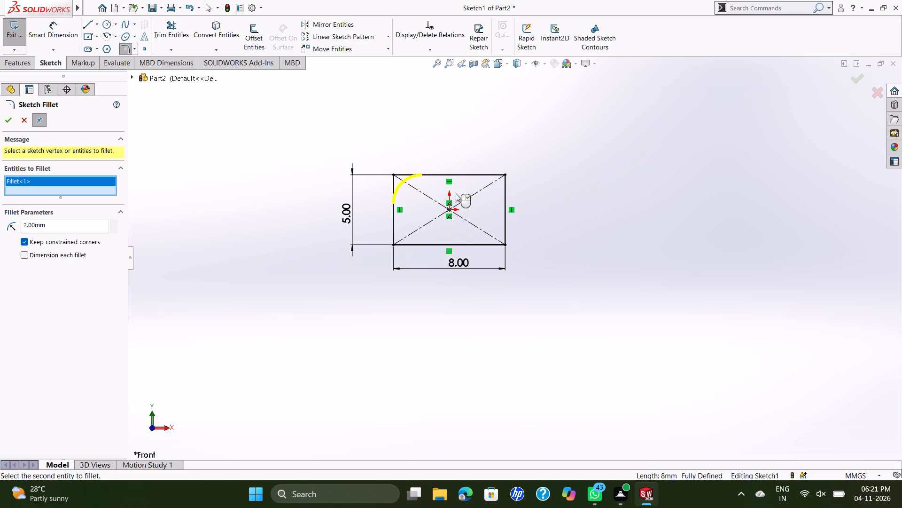
{"action": "left_click", "coordinate": [504, 210]}
{"action": "left_click", "coordinate": [482, 173]}
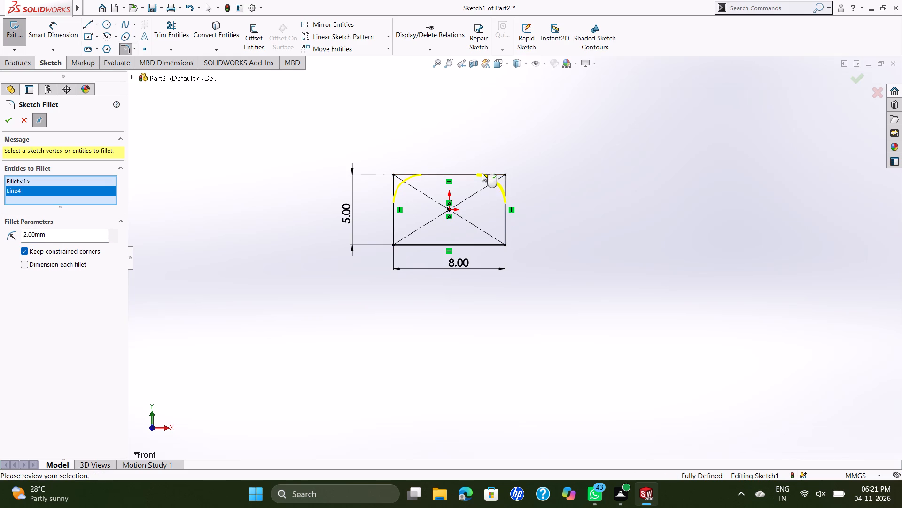
{"action": "left_click", "coordinate": [9, 115]}
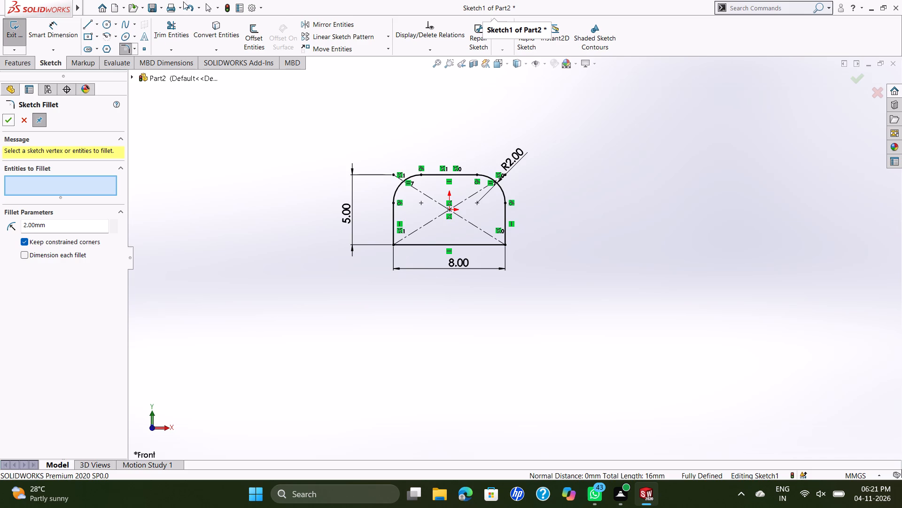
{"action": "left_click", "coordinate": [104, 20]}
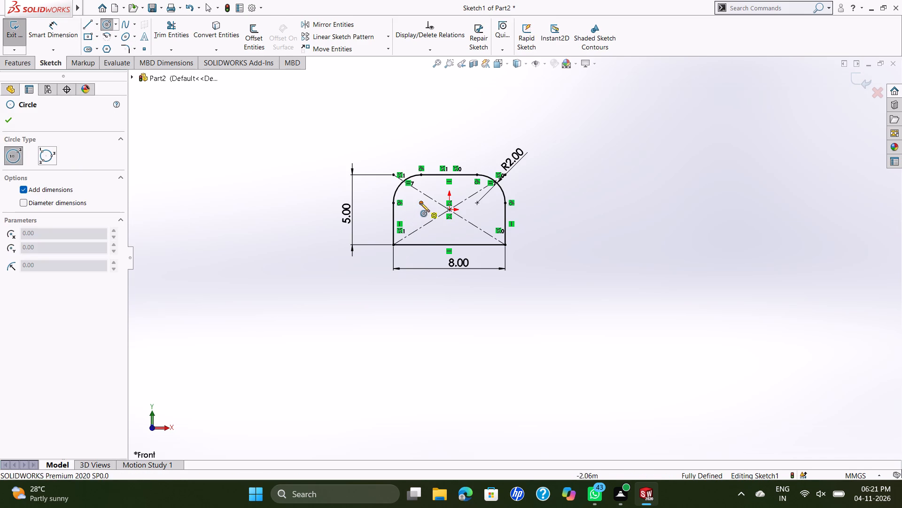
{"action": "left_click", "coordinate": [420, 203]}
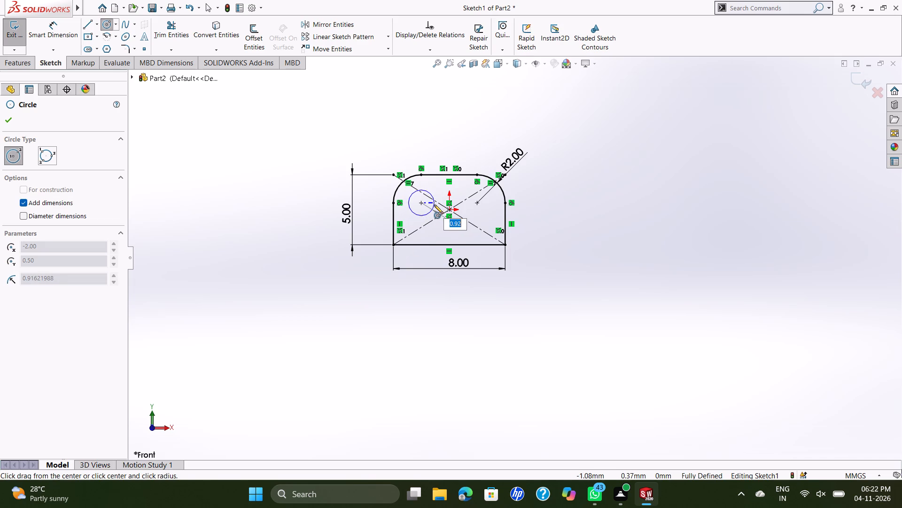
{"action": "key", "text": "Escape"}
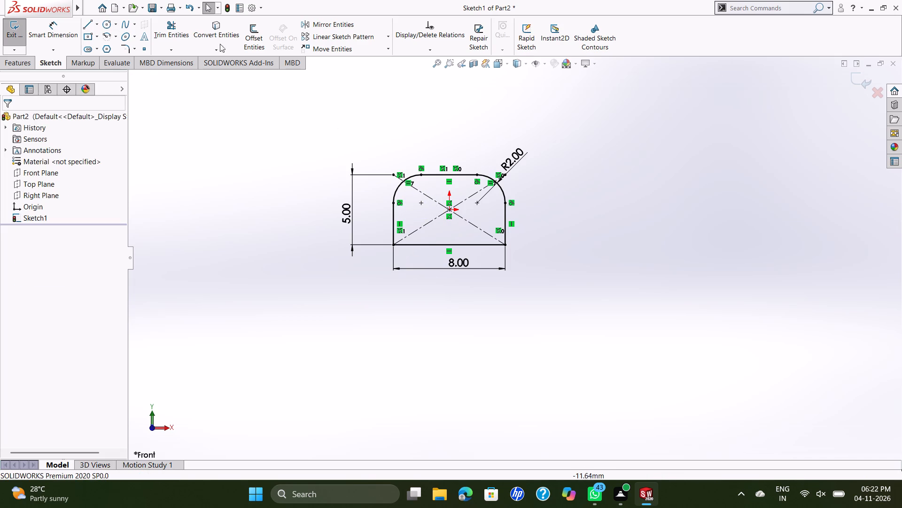
Sketch a circle about 1.9 mm in diameter, with automatic diameter dimension, centered on the upper-left fillet's center point.
{"action": "left_click", "coordinate": [107, 25]}
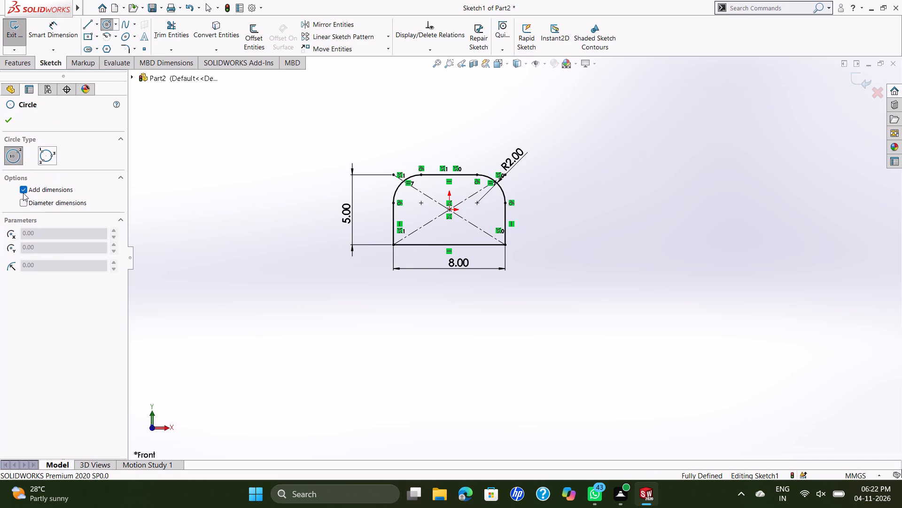
{"action": "left_click", "coordinate": [26, 200]}
{"action": "left_click", "coordinate": [105, 25]}
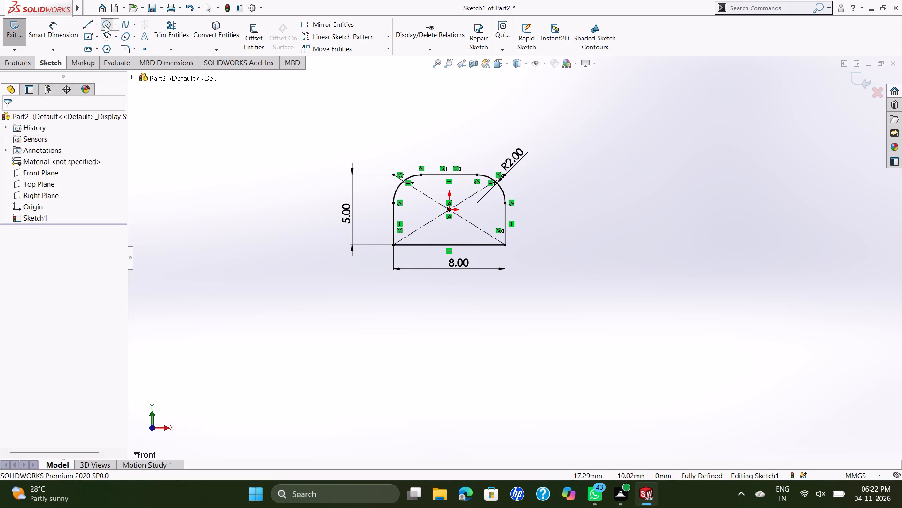
{"action": "left_click", "coordinate": [111, 26]}
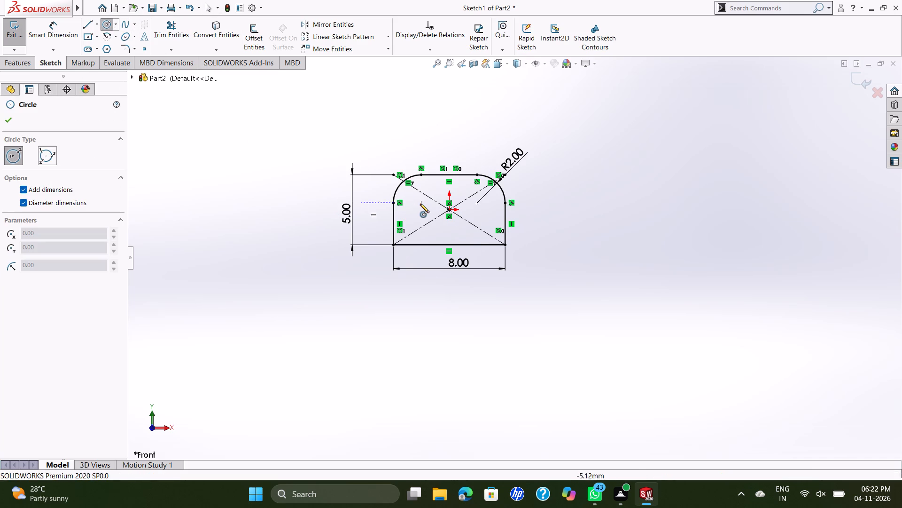
{"action": "left_click", "coordinate": [421, 203]}
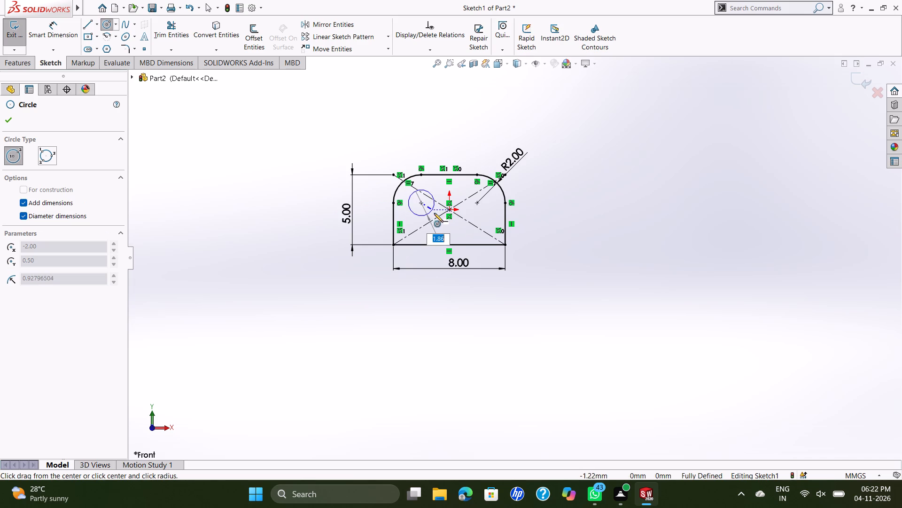
{"action": "left_click", "coordinate": [433, 211]}
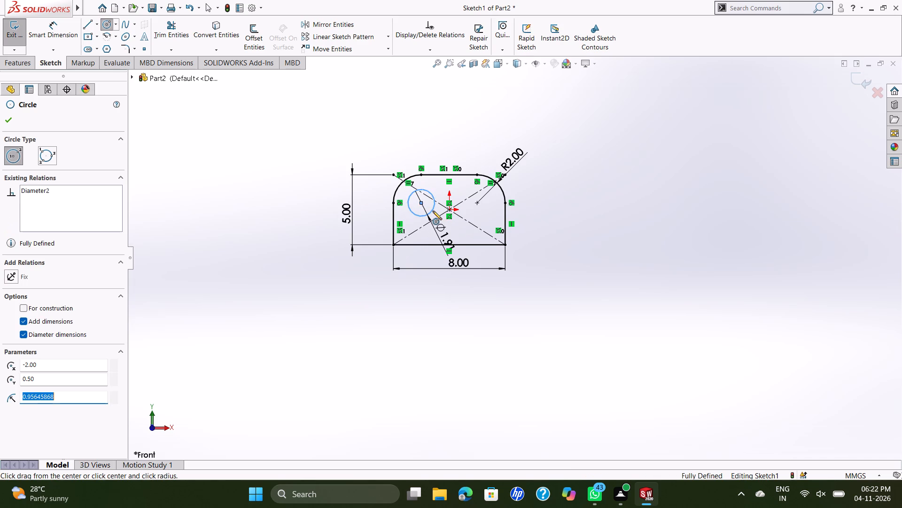
{"action": "key", "text": "2"}
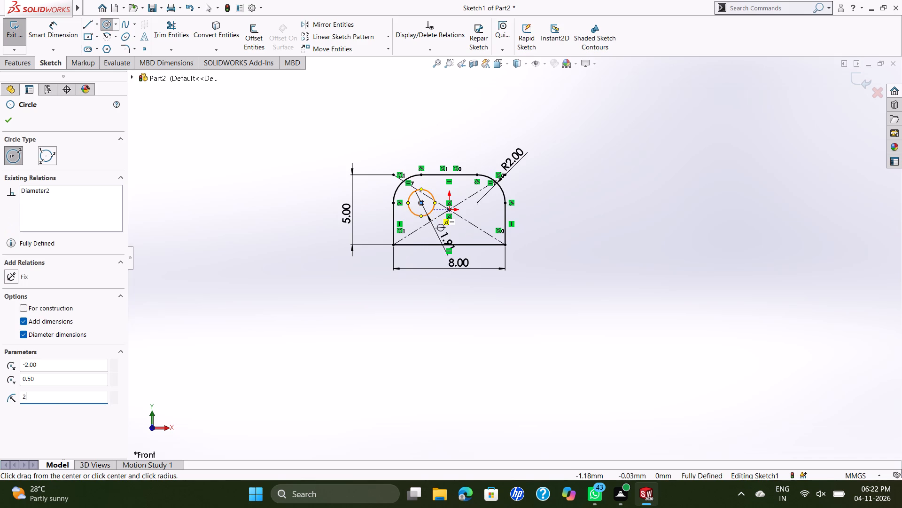
{"action": "key", "text": "Return"}
{"action": "key", "text": "Escape"}
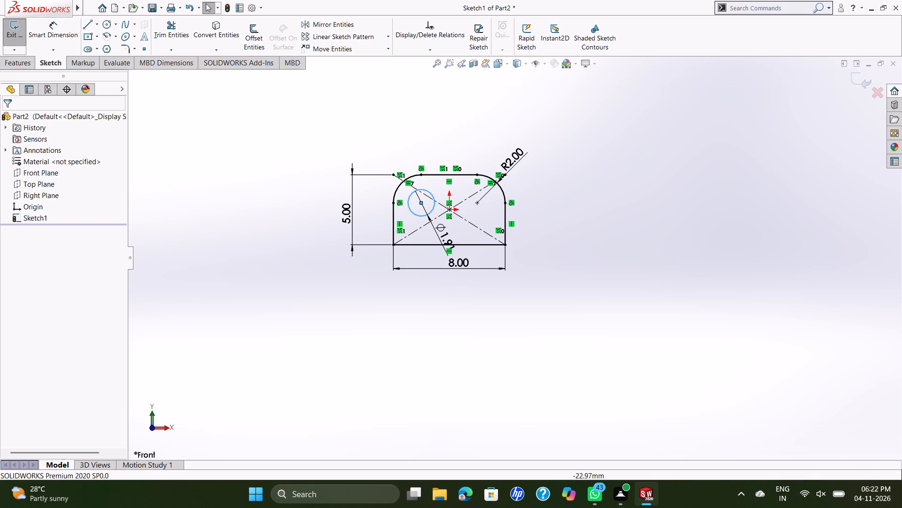
{"action": "left_click", "coordinate": [390, 107]}
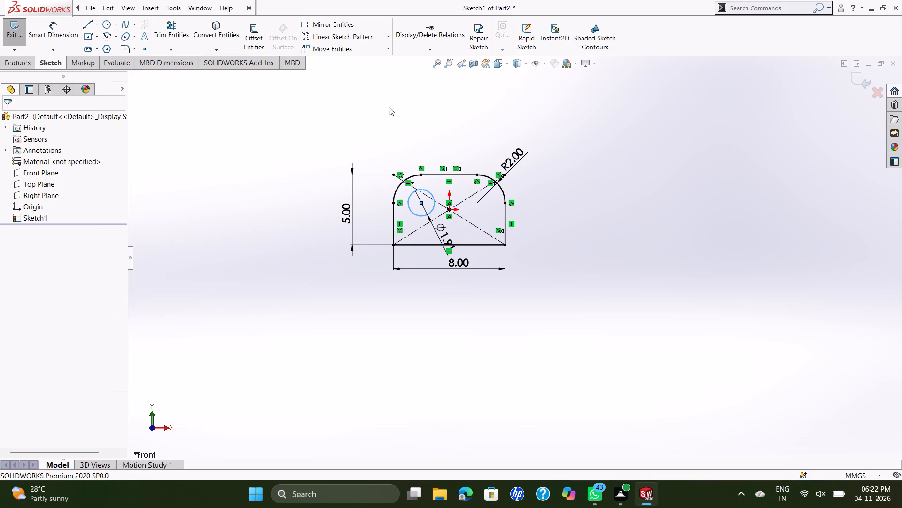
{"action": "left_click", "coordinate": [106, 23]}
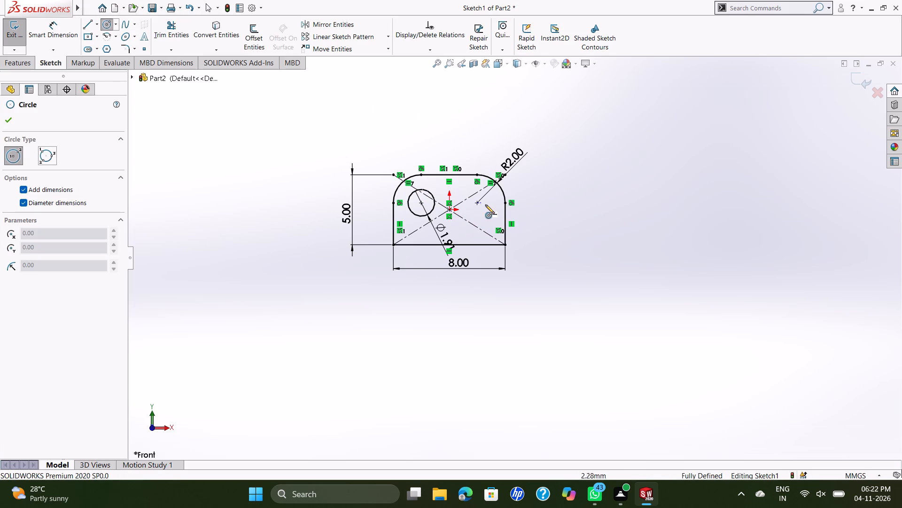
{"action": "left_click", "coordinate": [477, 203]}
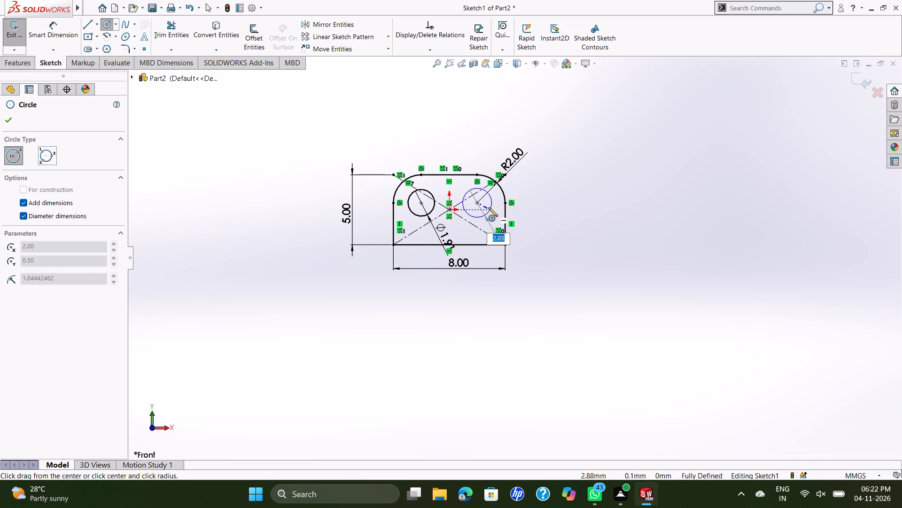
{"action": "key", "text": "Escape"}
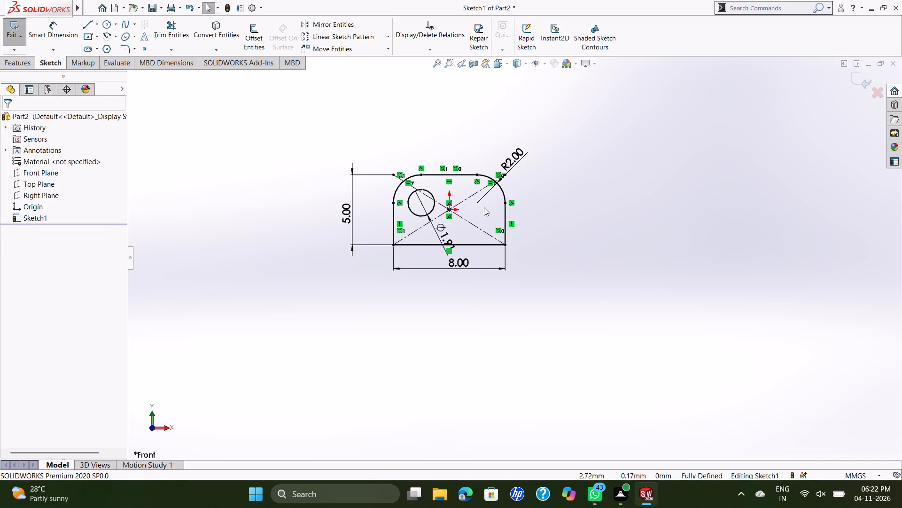
Set the circle's diameter to 2 mm and move its dimension text closer to the circle.
{"action": "double_click", "coordinate": [449, 245]}
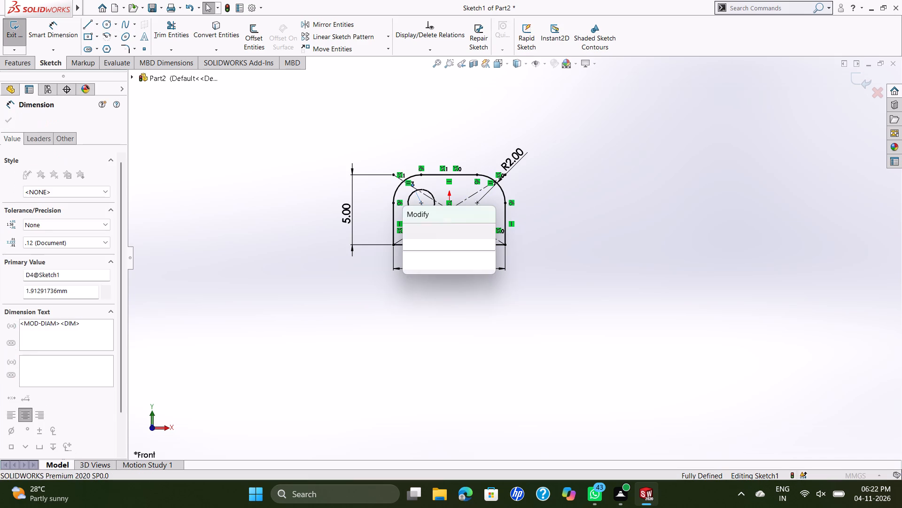
{"action": "key", "text": "2"}
{"action": "key", "text": "Return"}
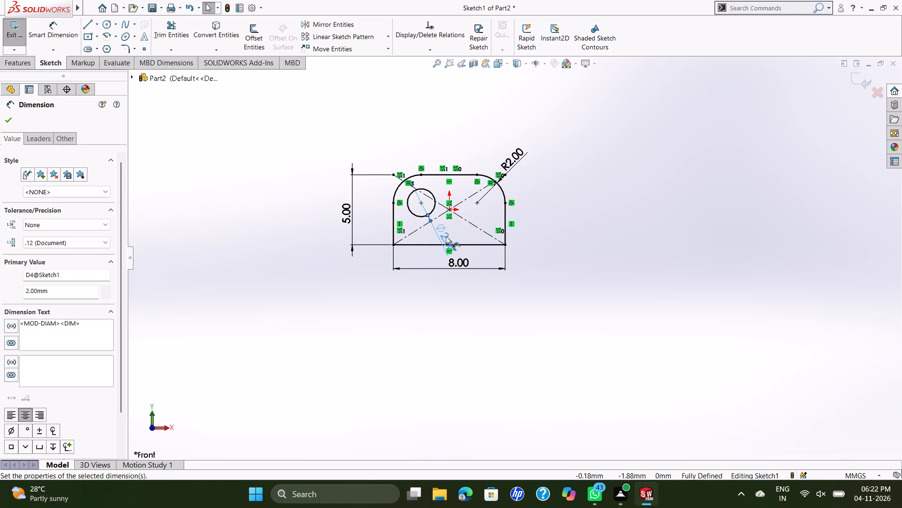
{"action": "left_click_drag", "start_coordinate": [446, 236], "coordinate": [446, 222]}
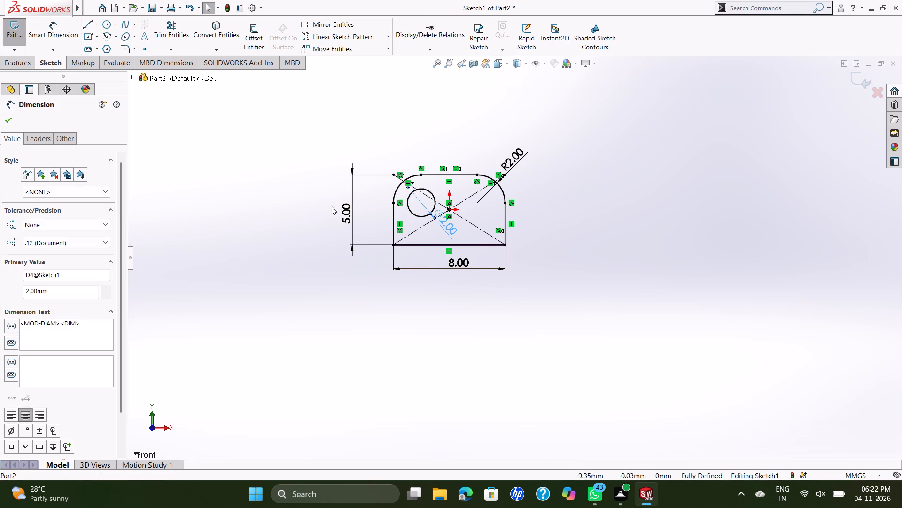
Add a driven vertical dimension between the circle's center and the profile's bottom edge, placed beside the profile's left edge.
{"action": "left_click", "coordinate": [50, 22]}
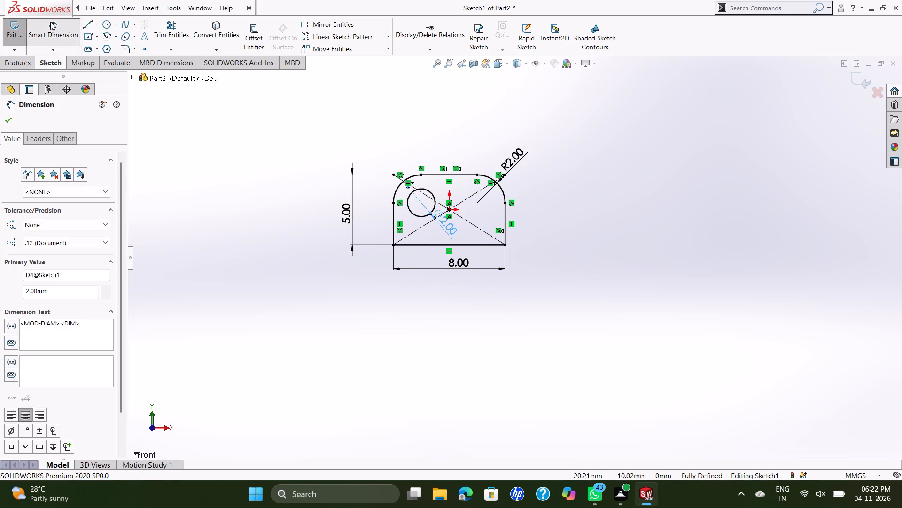
{"action": "left_click", "coordinate": [421, 204]}
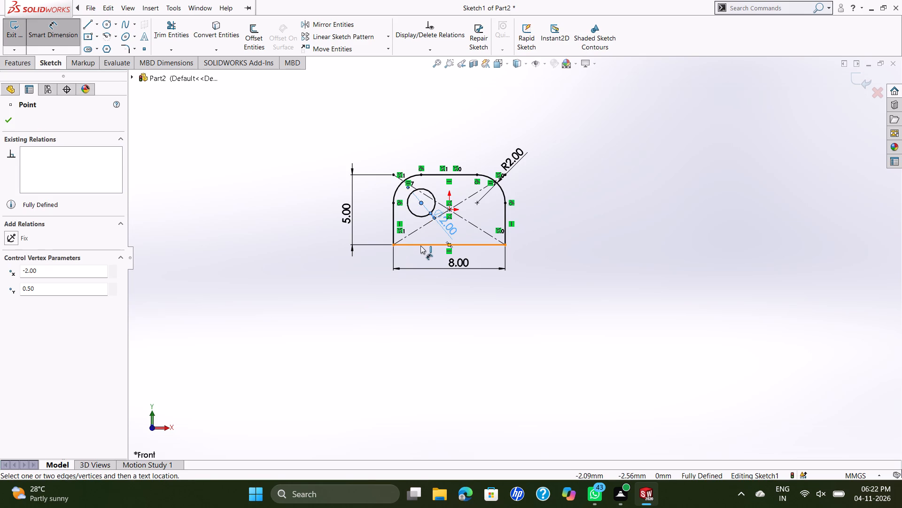
{"action": "left_click", "coordinate": [422, 245]}
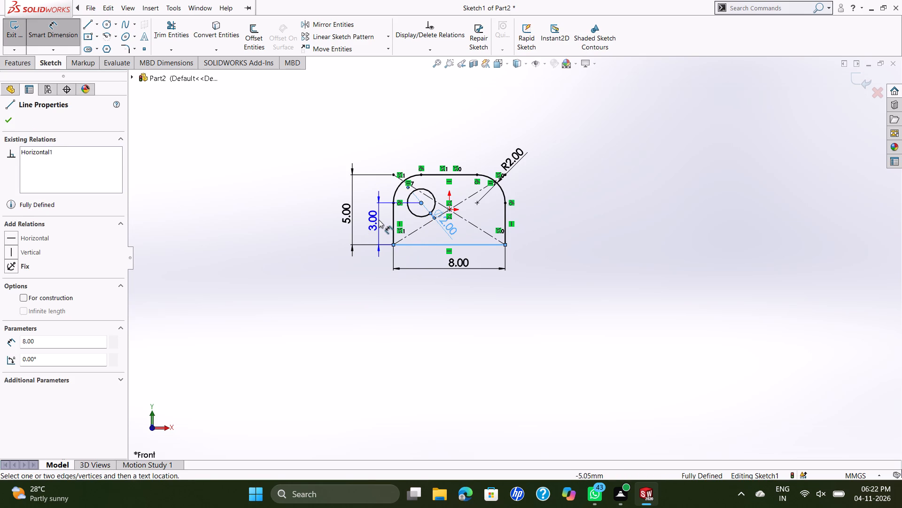
{"action": "left_click", "coordinate": [379, 220]}
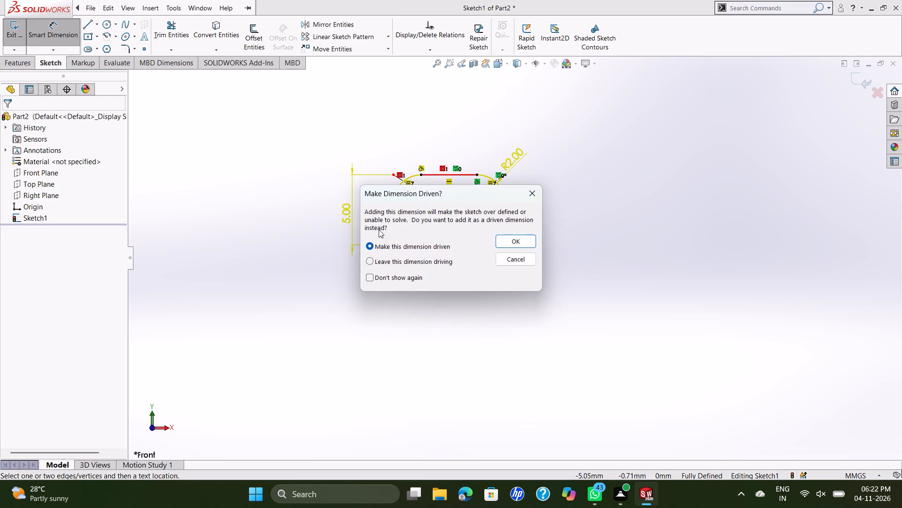
{"action": "left_click", "coordinate": [505, 238]}
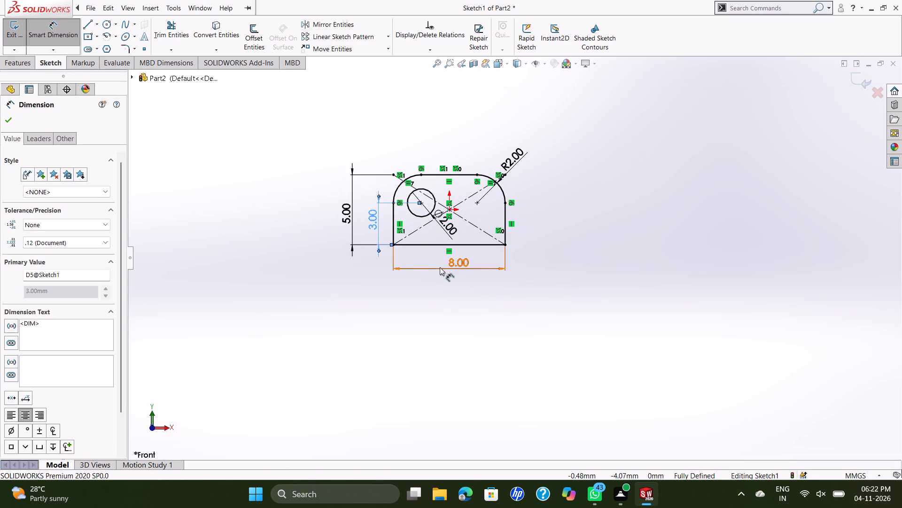
{"action": "key", "text": "Escape"}
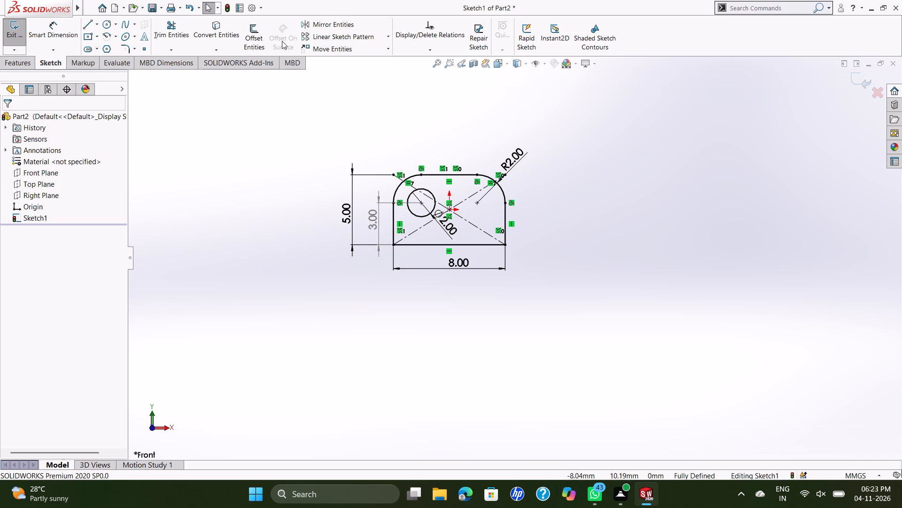
Copy the circle from its center to the upper-right fillet's center point with Copy Entities, keeping relations.
{"action": "left_click", "coordinate": [431, 192]}
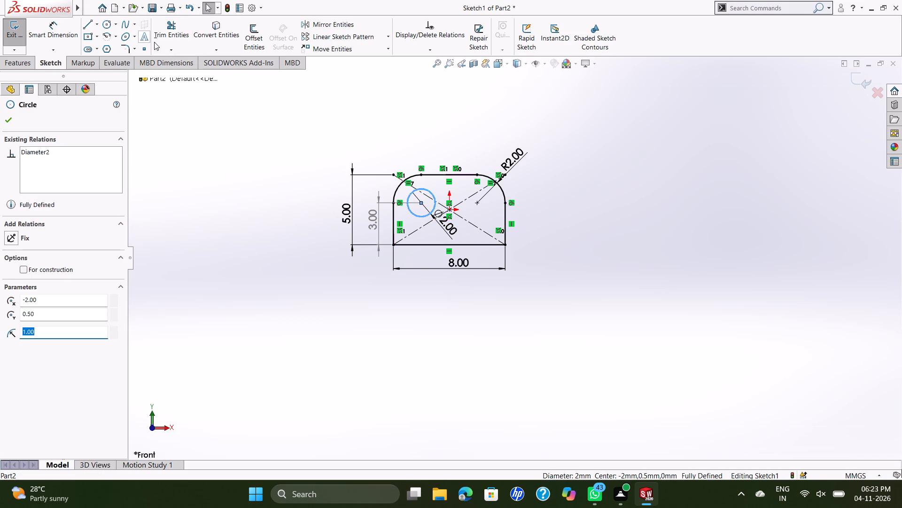
{"action": "left_click", "coordinate": [390, 51]}
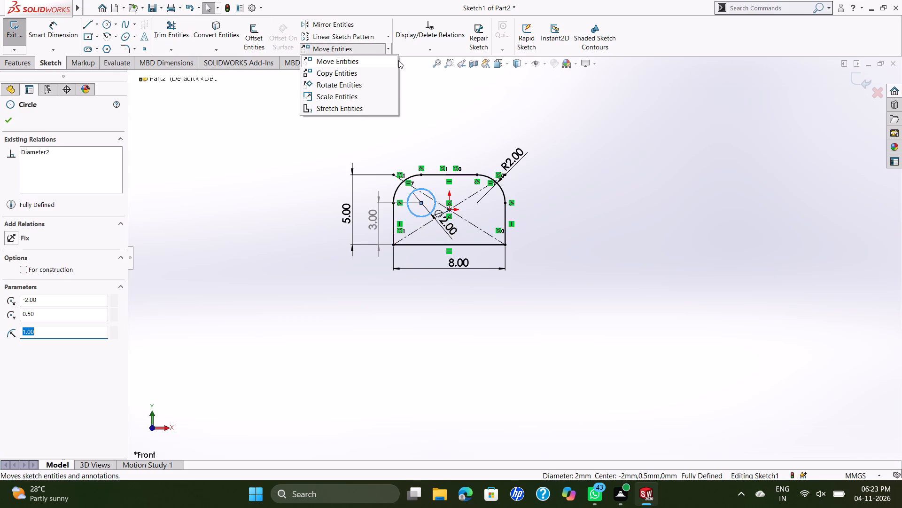
{"action": "left_click", "coordinate": [351, 78]}
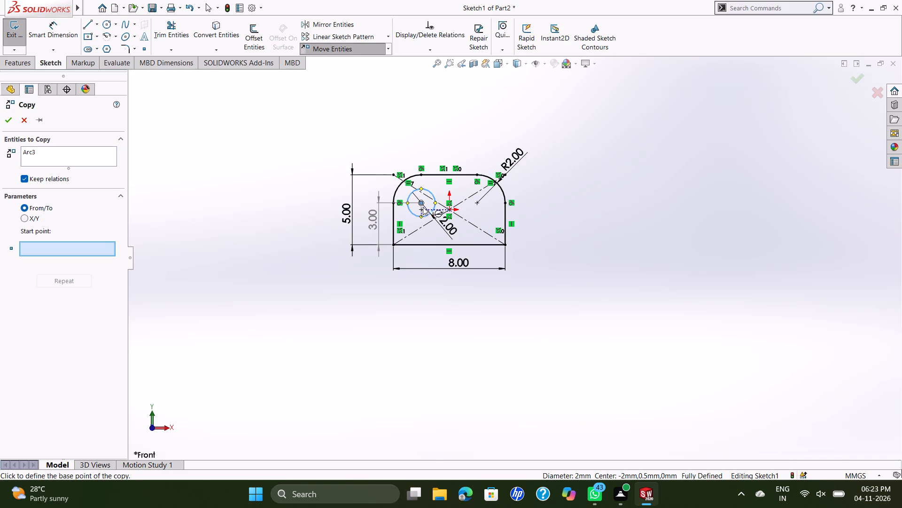
{"action": "left_click", "coordinate": [421, 205]}
{"action": "left_click", "coordinate": [476, 204]}
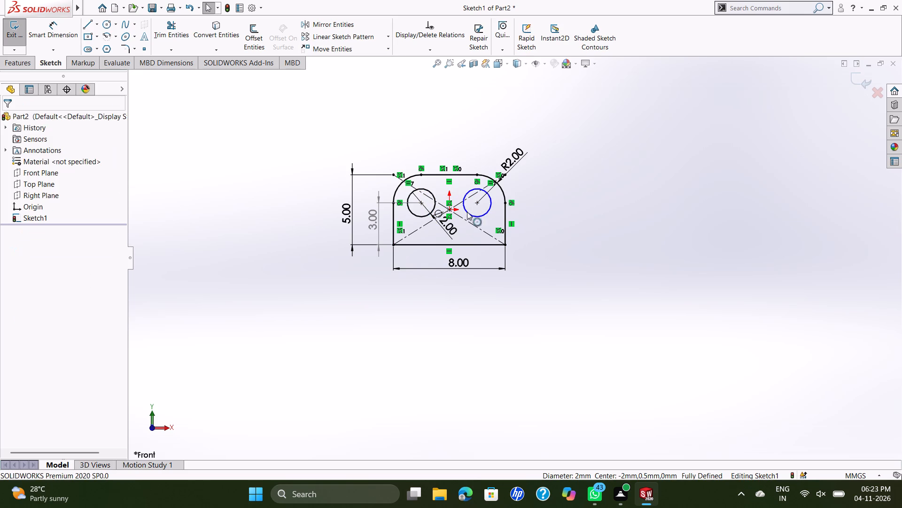
{"action": "key", "text": "Escape"}
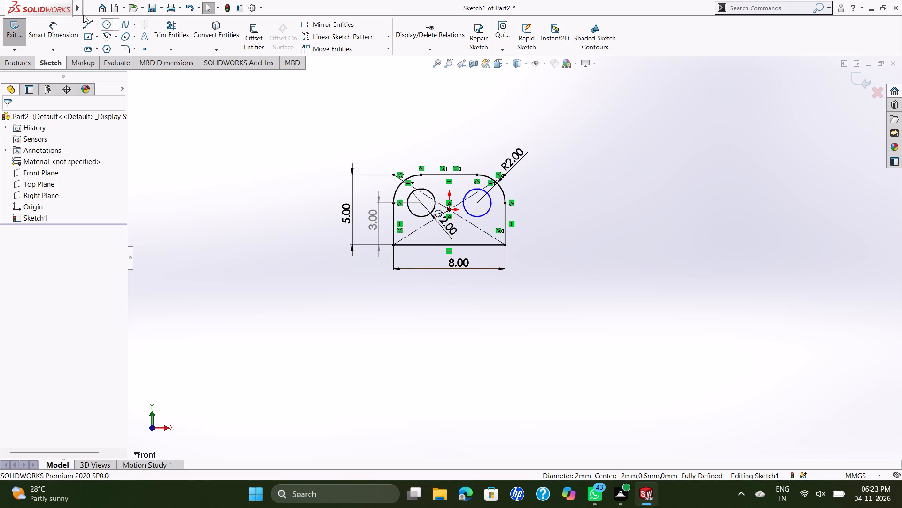
Add a driven horizontal dimension between the two circle centers, placed just below the profile's bottom edge.
{"action": "left_click", "coordinate": [57, 24]}
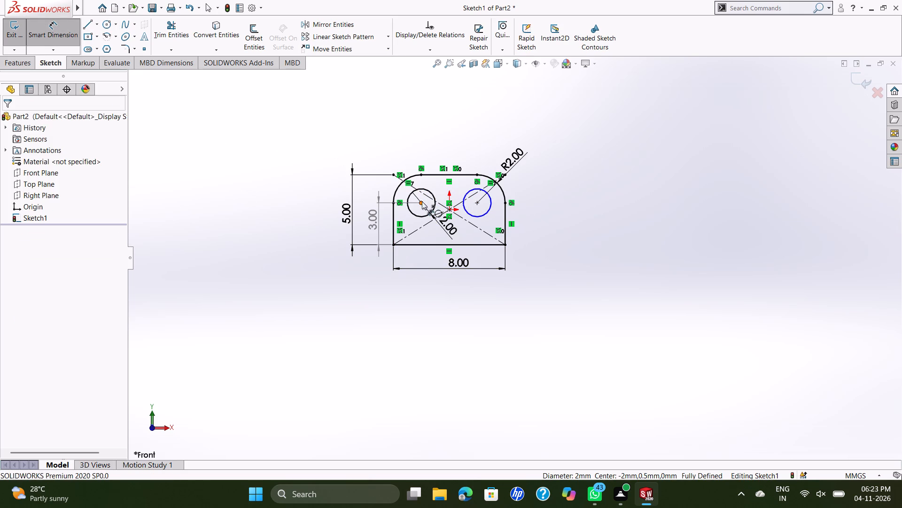
{"action": "left_click", "coordinate": [421, 203]}
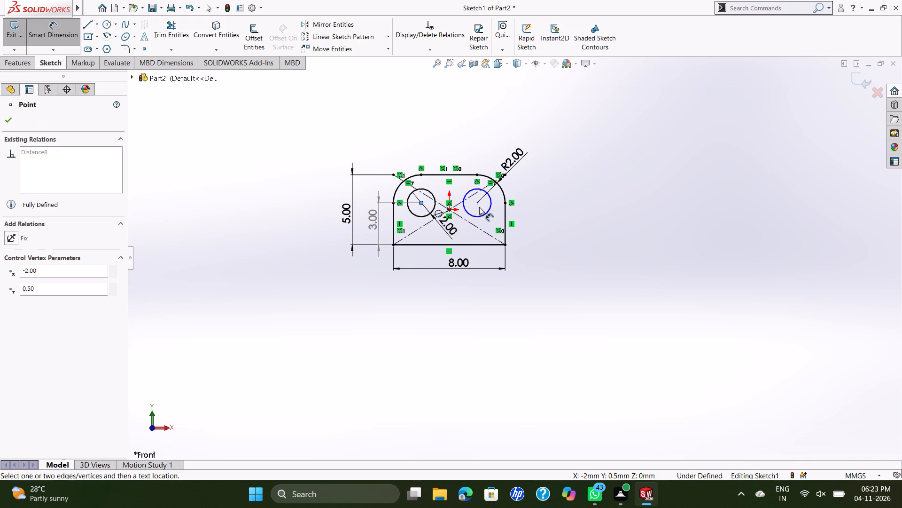
{"action": "left_click", "coordinate": [478, 204]}
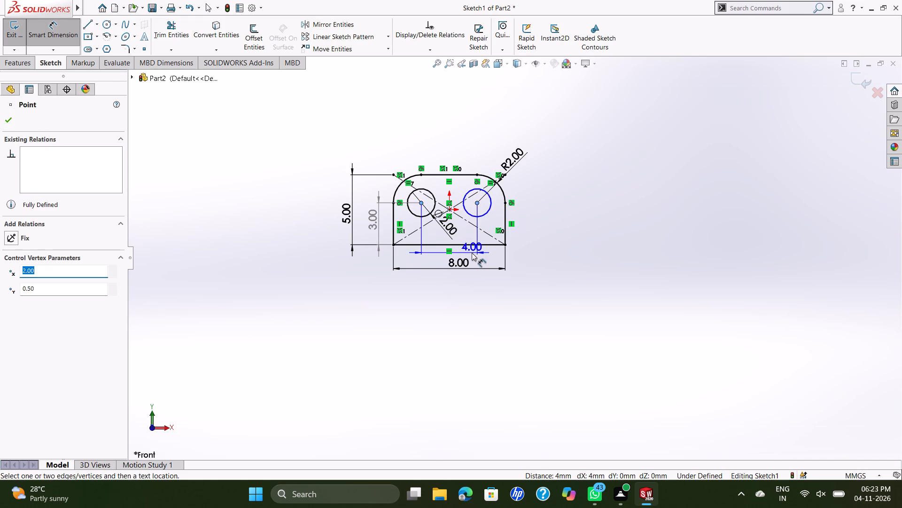
{"action": "left_click", "coordinate": [449, 256]}
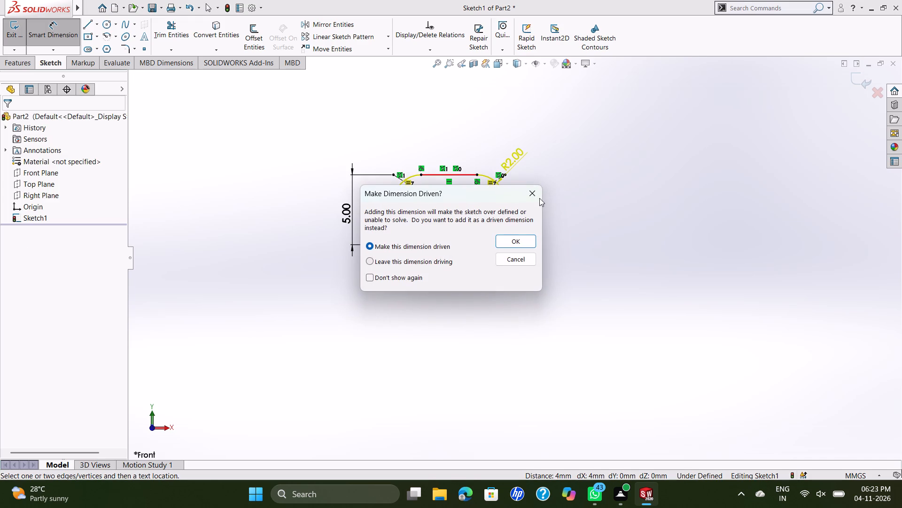
{"action": "left_click", "coordinate": [514, 240]}
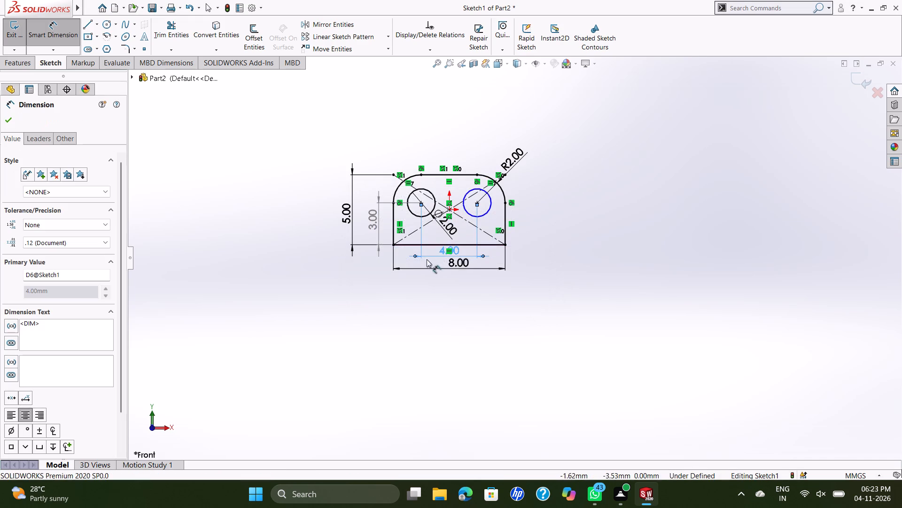
Dimension the diameter of the copied circle, placing the dimension outside the upper-right fillet.
{"action": "left_click", "coordinate": [489, 204]}
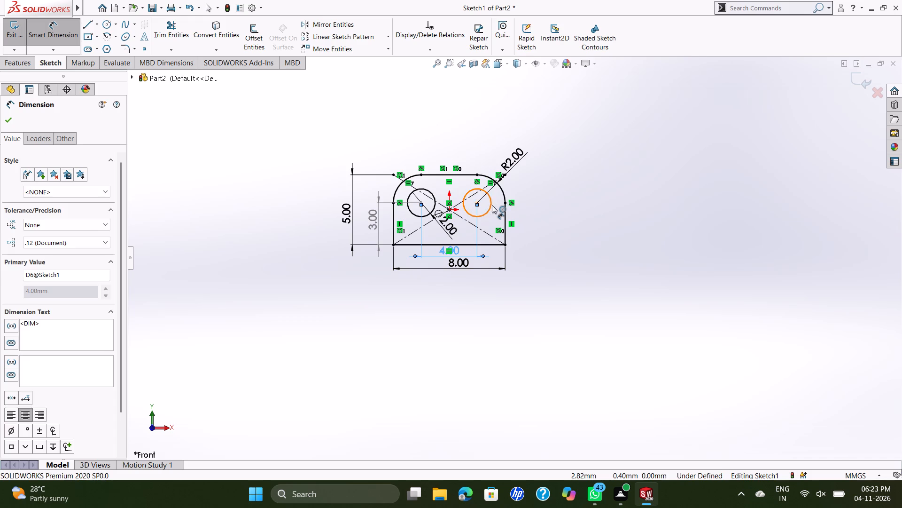
{"action": "left_click", "coordinate": [521, 176]}
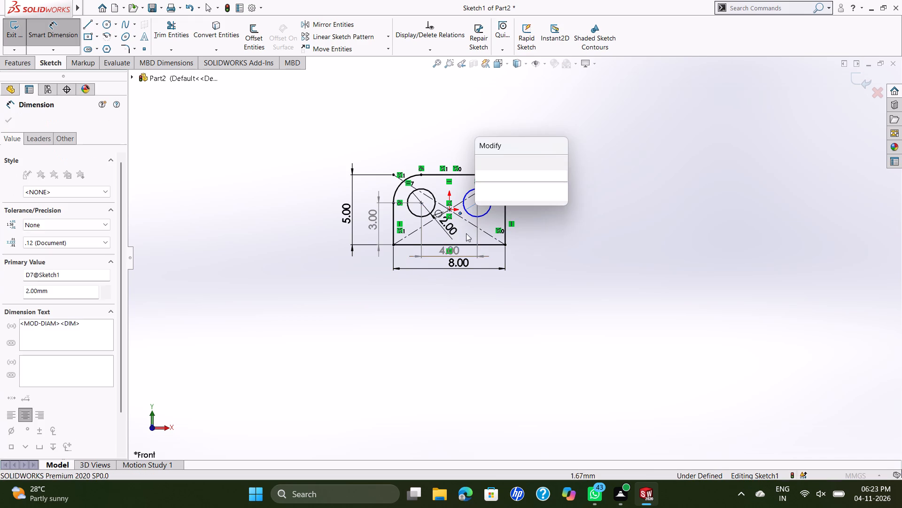
{"action": "left_click", "coordinate": [480, 159]}
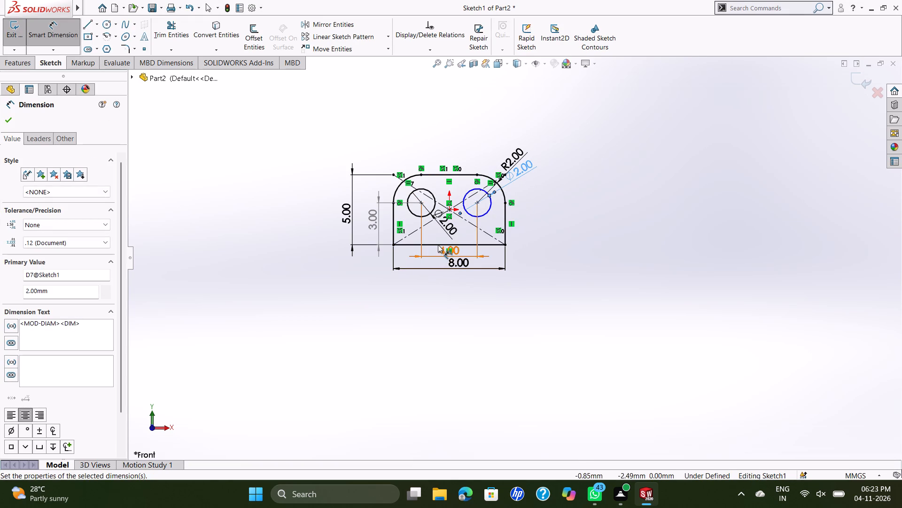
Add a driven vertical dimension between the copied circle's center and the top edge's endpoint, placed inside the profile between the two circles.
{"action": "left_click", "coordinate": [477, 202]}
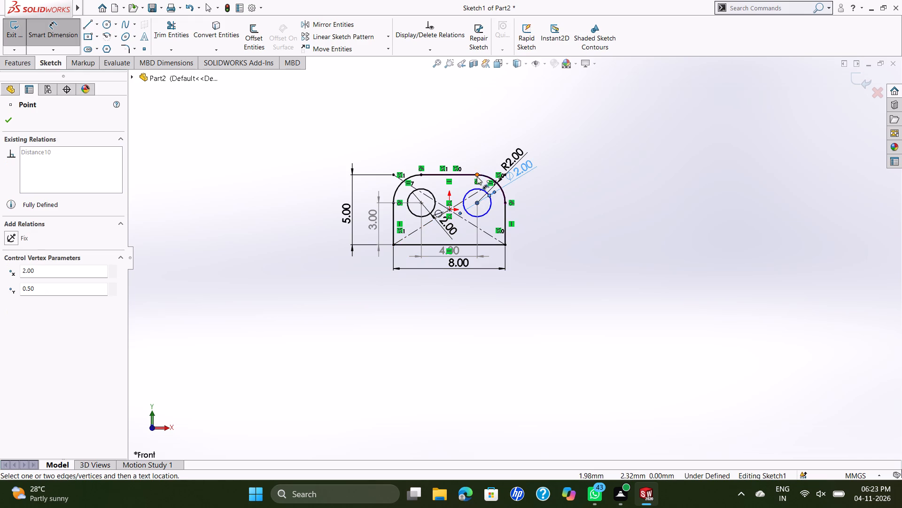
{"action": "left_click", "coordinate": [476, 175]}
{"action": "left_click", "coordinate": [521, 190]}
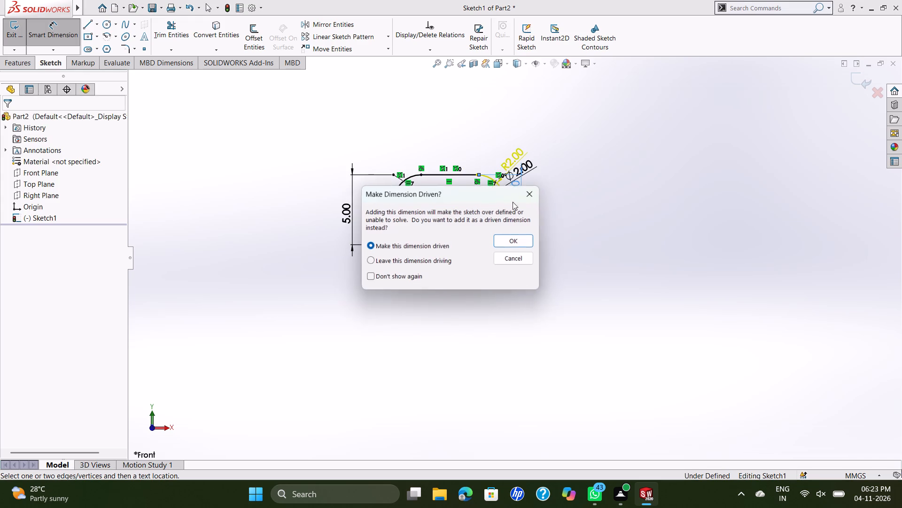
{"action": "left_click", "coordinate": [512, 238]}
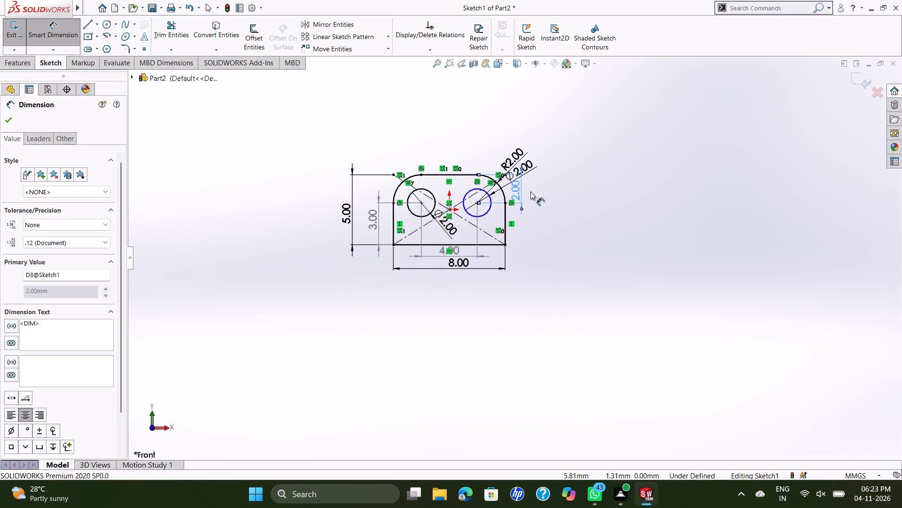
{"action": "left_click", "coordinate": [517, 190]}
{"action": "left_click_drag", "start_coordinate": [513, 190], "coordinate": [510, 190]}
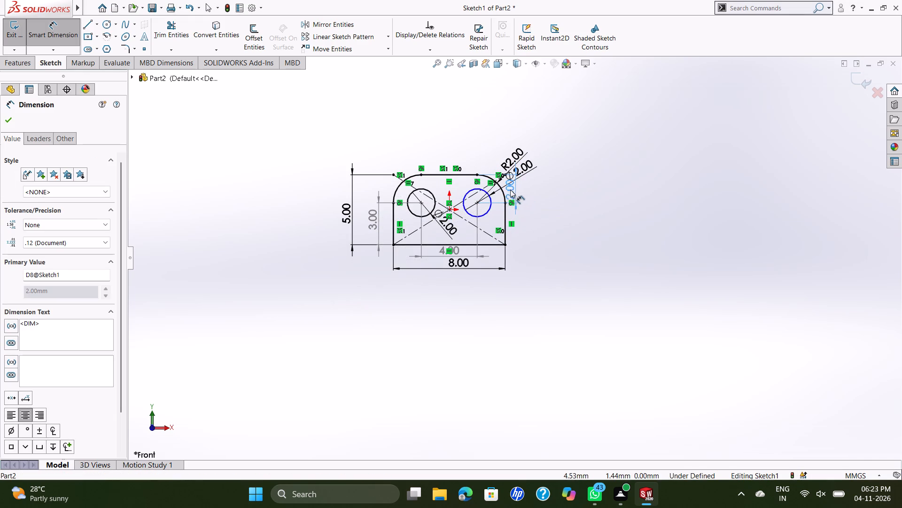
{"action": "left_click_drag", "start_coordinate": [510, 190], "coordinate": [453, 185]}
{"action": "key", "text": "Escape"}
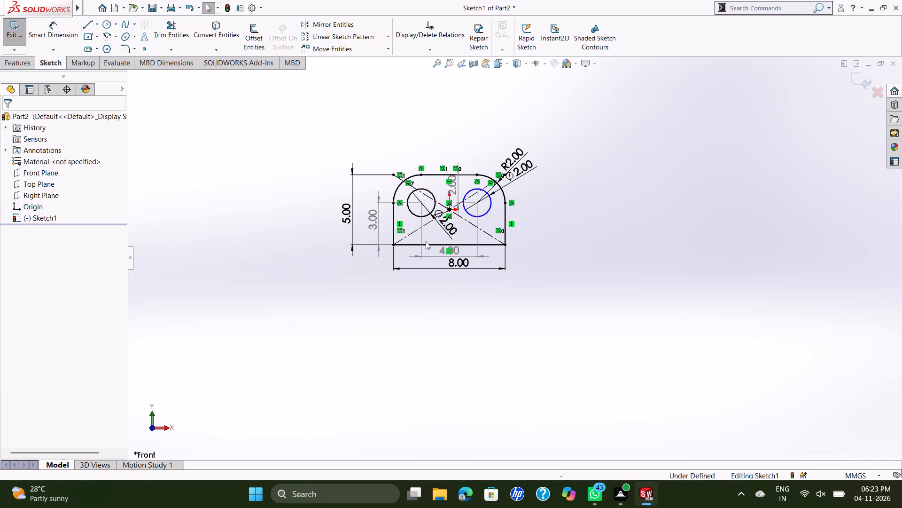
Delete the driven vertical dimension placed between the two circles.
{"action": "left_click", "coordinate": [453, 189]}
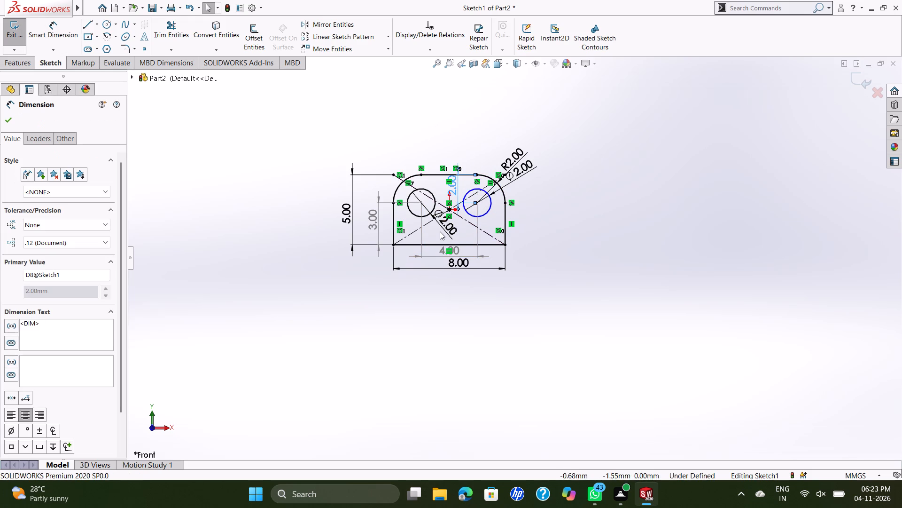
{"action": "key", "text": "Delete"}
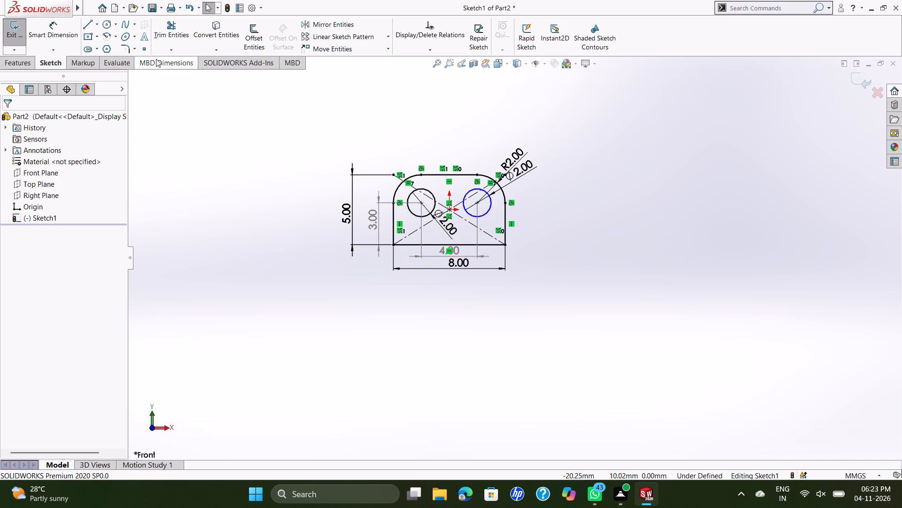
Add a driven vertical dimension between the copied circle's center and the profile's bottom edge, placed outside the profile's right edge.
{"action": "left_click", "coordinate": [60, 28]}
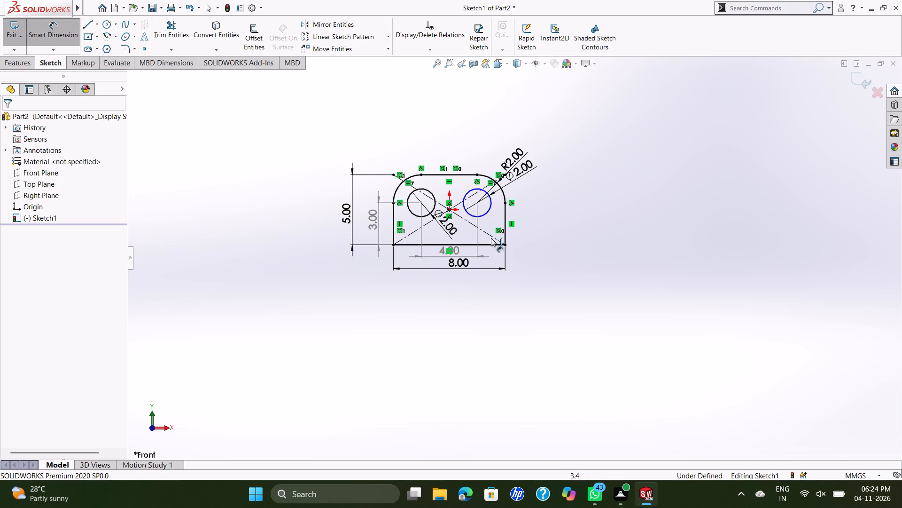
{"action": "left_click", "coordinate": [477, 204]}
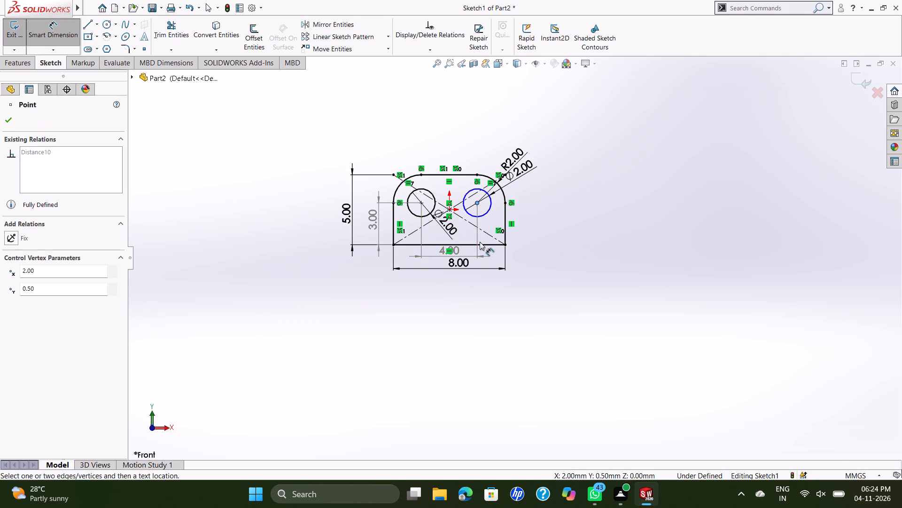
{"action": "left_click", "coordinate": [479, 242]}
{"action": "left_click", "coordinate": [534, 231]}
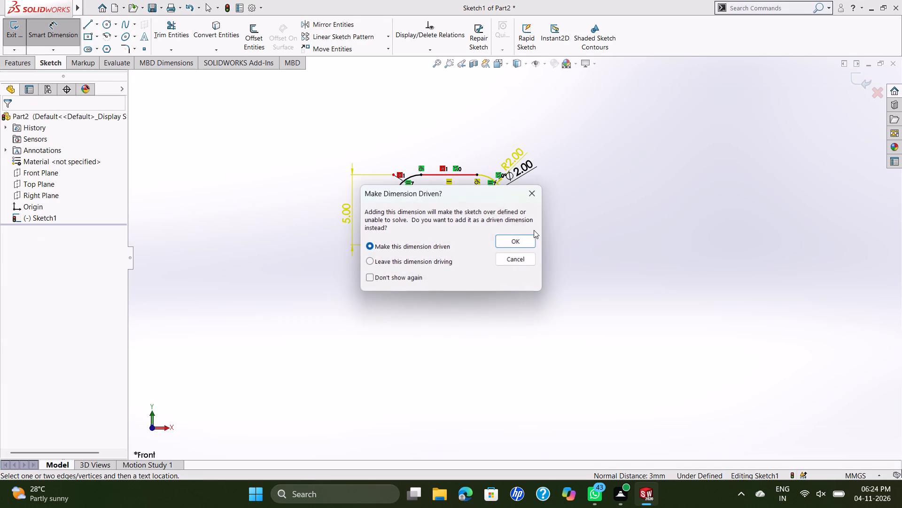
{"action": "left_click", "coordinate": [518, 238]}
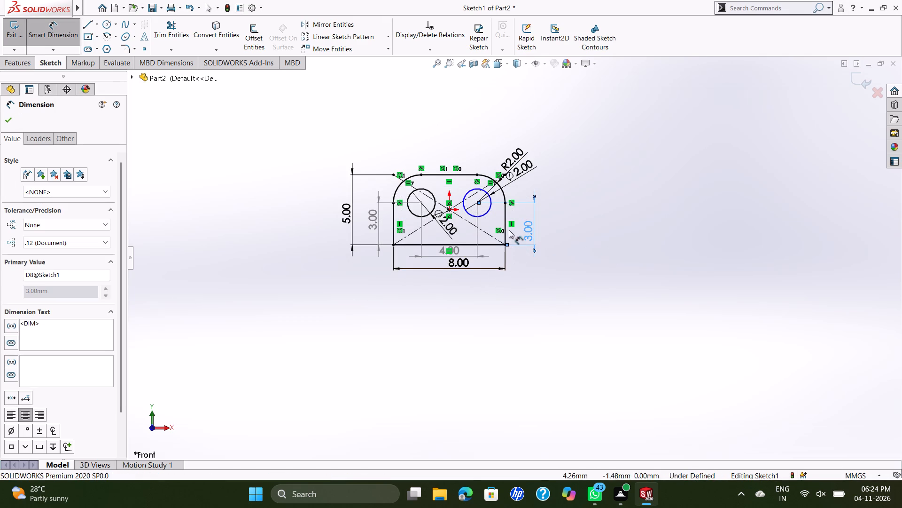
Move the fillet radius dimension higher above the upper-right fillet, clear of the circle's diameter dimension.
{"action": "left_click_drag", "start_coordinate": [520, 155], "coordinate": [514, 143]}
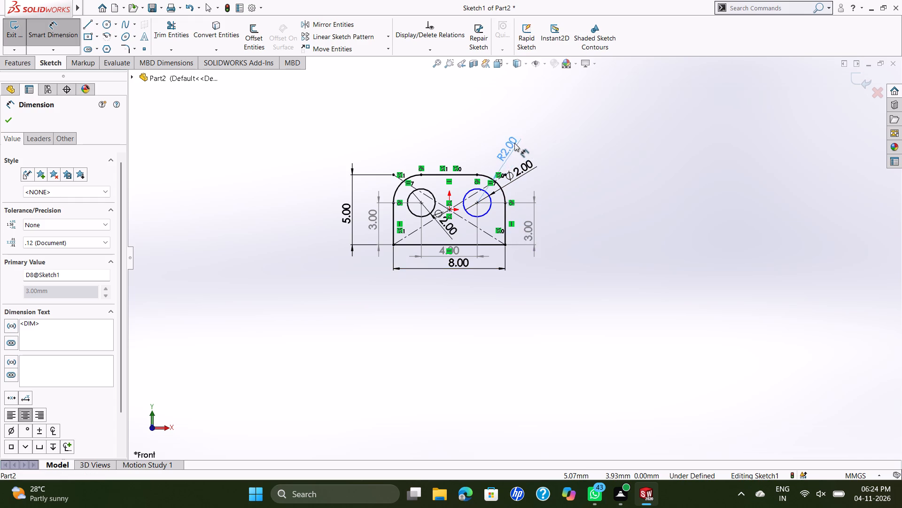
{"action": "left_click_drag", "start_coordinate": [514, 143], "coordinate": [510, 132]}
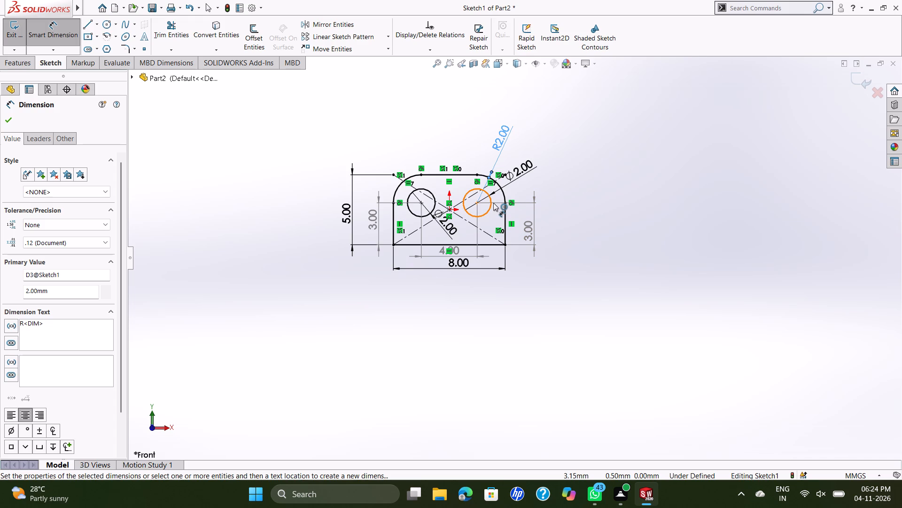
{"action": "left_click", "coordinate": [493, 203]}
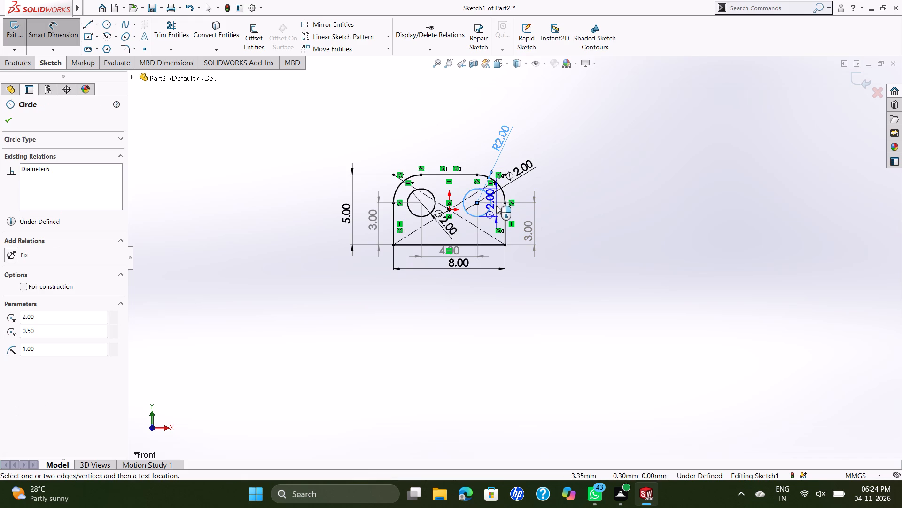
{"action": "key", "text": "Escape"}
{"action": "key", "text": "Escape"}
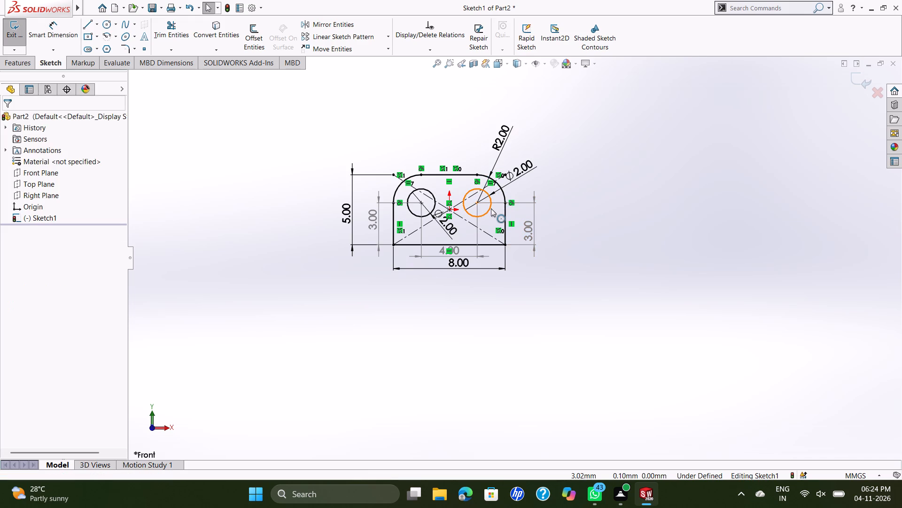
Delete the copied circle at the upper-right fillet's center.
{"action": "left_click", "coordinate": [491, 208]}
{"action": "key", "text": "Delete"}
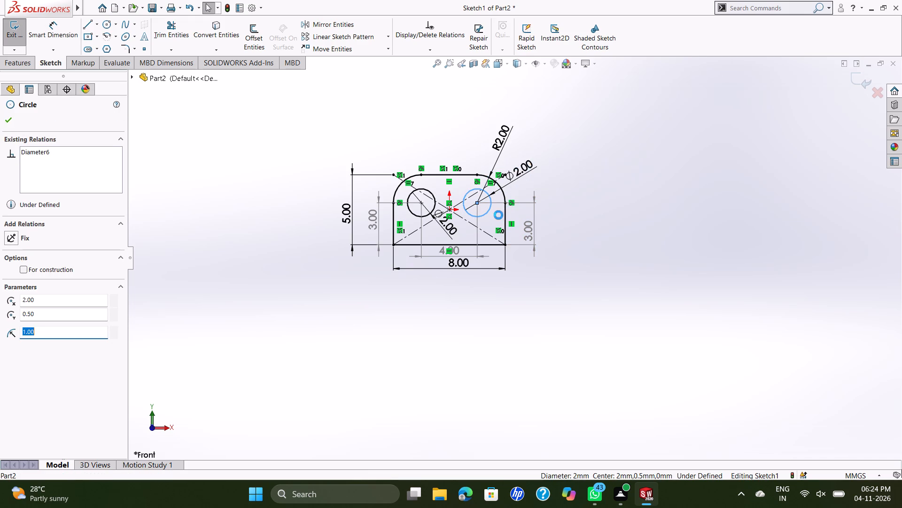
{"action": "left_click", "coordinate": [391, 242]}
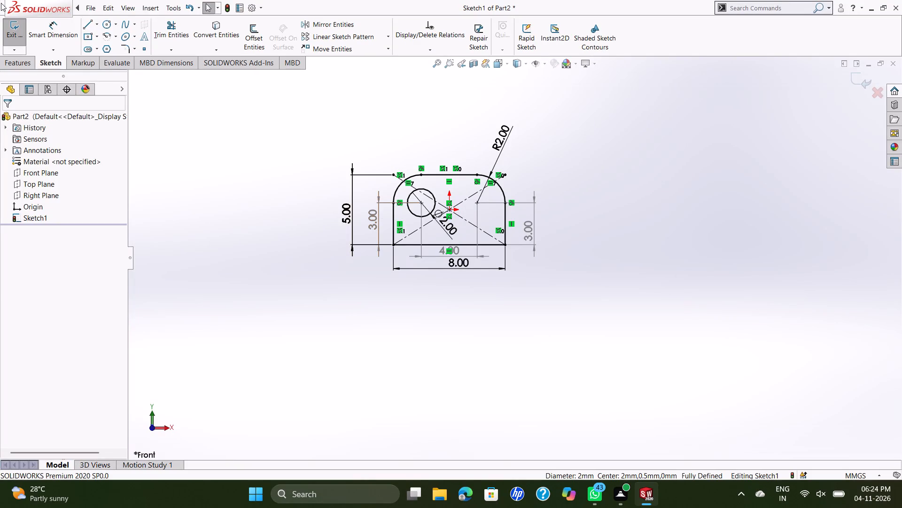
Sketch a dimensioned circle of 2 mm diameter centered on the upper-right fillet's center point.
{"action": "left_click", "coordinate": [109, 24]}
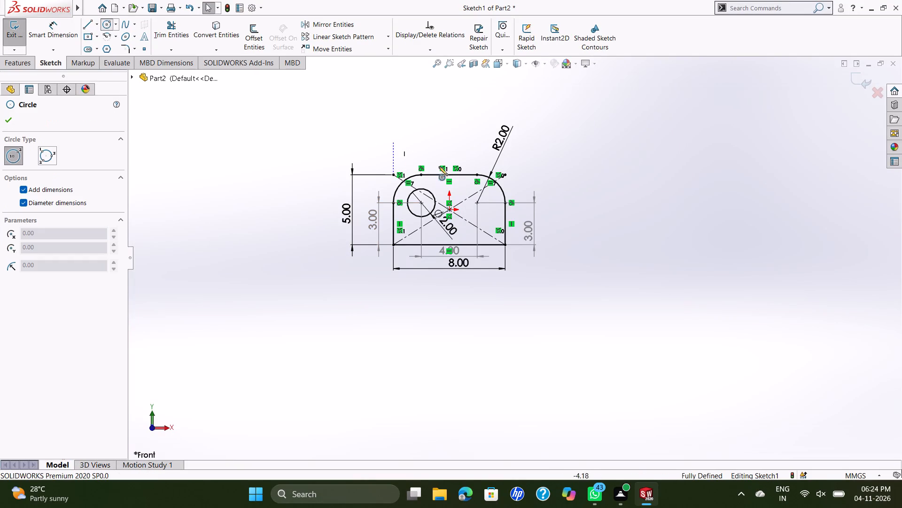
{"action": "left_click", "coordinate": [478, 202]}
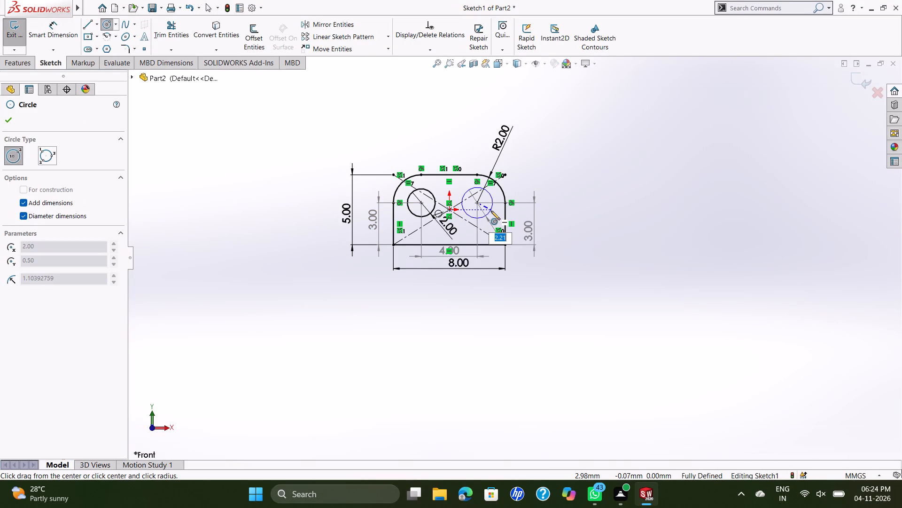
{"action": "key", "text": "2"}
{"action": "key", "text": "Return"}
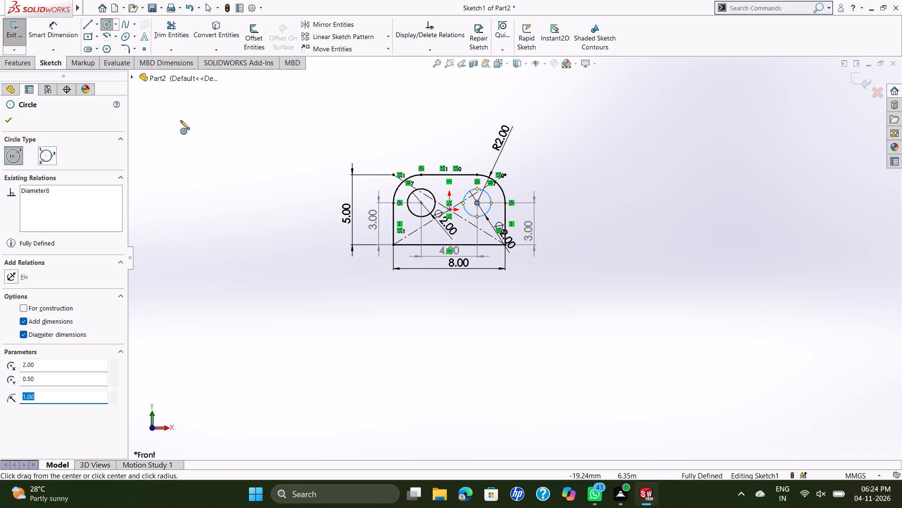
{"action": "key", "text": "Escape"}
{"action": "key", "text": "Escape"}
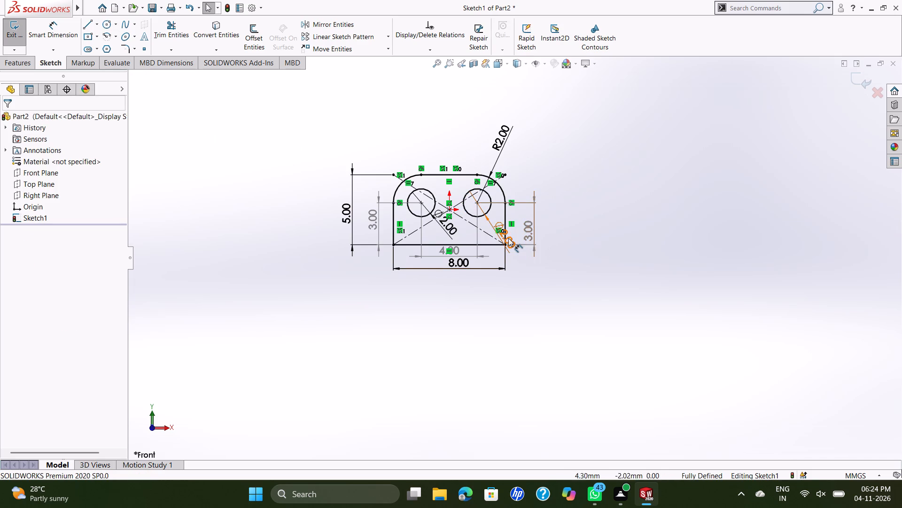
Move the new circle's diameter dimension outside the upper-right fillet, below the radius dimension.
{"action": "left_click_drag", "start_coordinate": [508, 238], "coordinate": [535, 172]}
{"action": "key", "text": "Escape"}
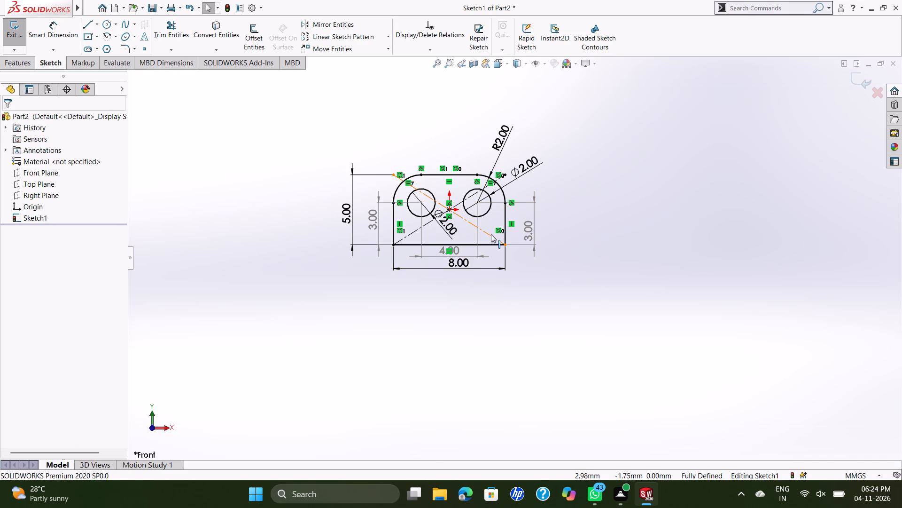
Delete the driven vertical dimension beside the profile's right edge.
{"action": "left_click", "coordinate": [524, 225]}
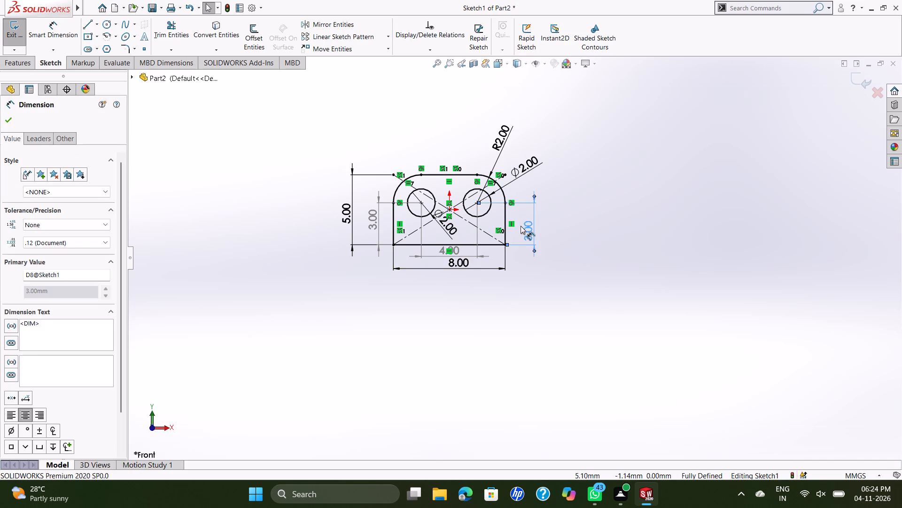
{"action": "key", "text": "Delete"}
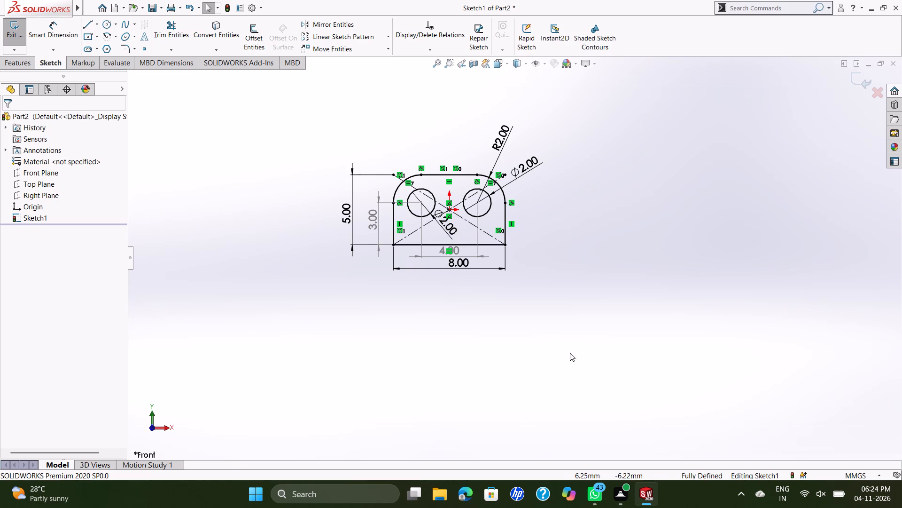
Extrude the profile as a blind boss of 1 mm with the direction reversed.
{"action": "left_click", "coordinate": [21, 63]}
{"action": "left_click", "coordinate": [26, 45]}
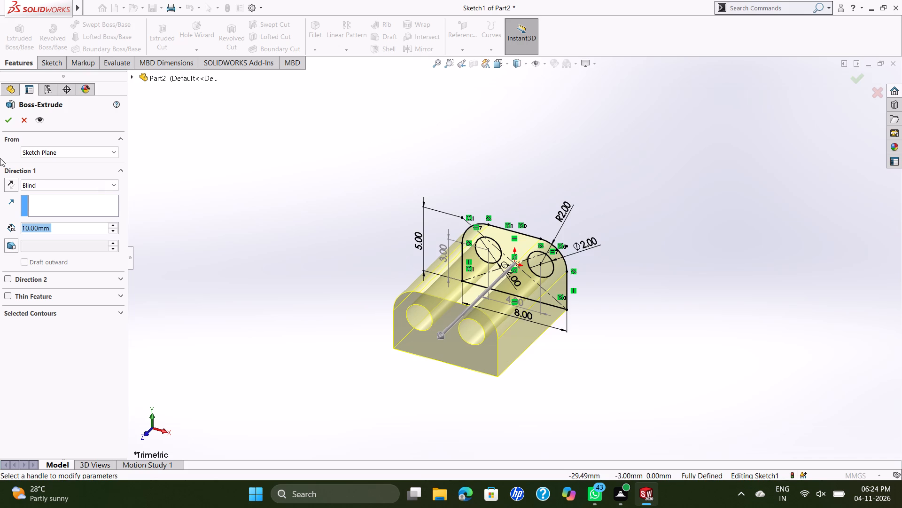
{"action": "left_click", "coordinate": [10, 181]}
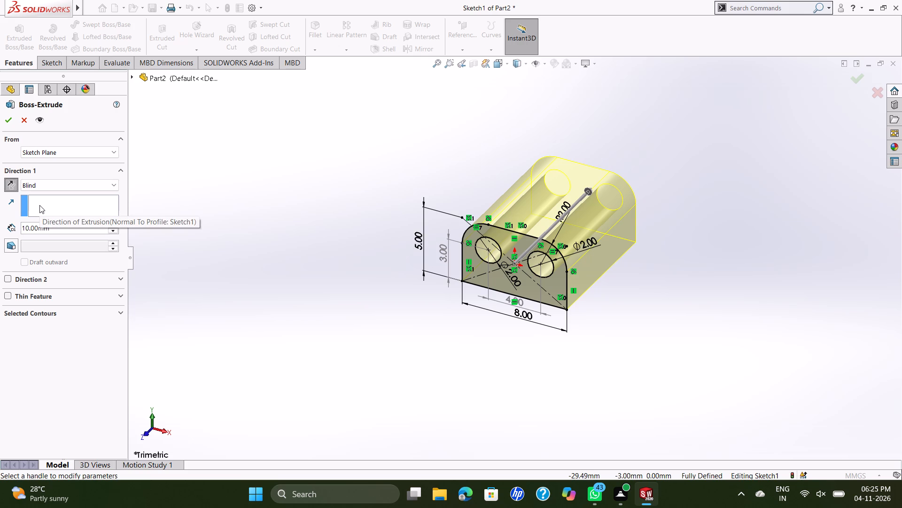
{"action": "left_click_drag", "start_coordinate": [69, 231], "coordinate": [17, 230]}
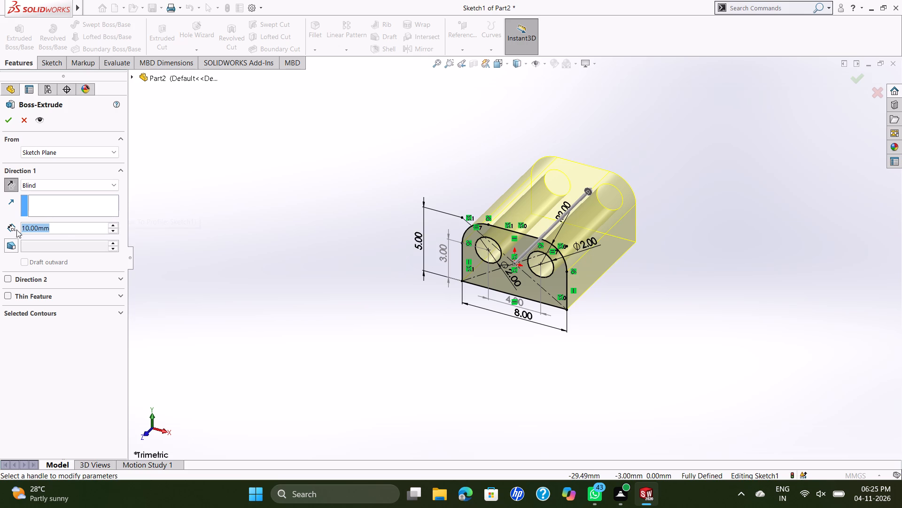
{"action": "key", "text": "1"}
{"action": "key", "text": "Return"}
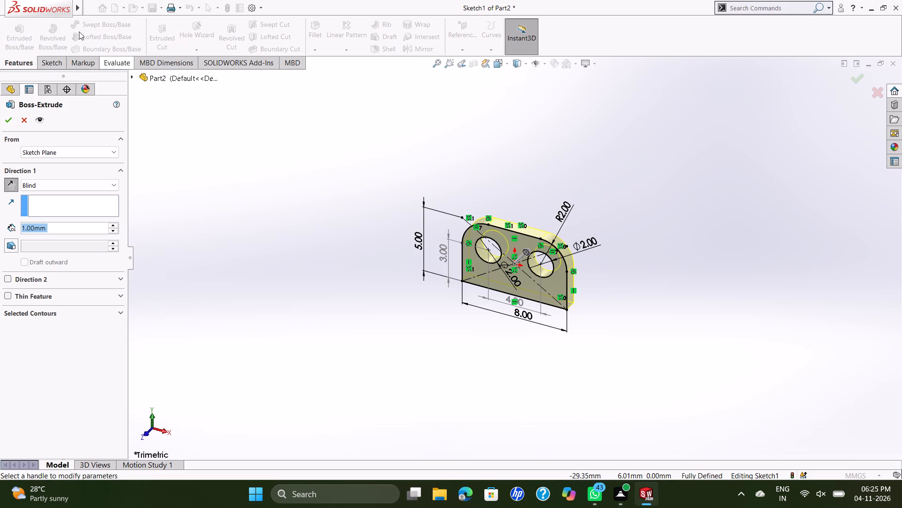
{"action": "left_click", "coordinate": [7, 114]}
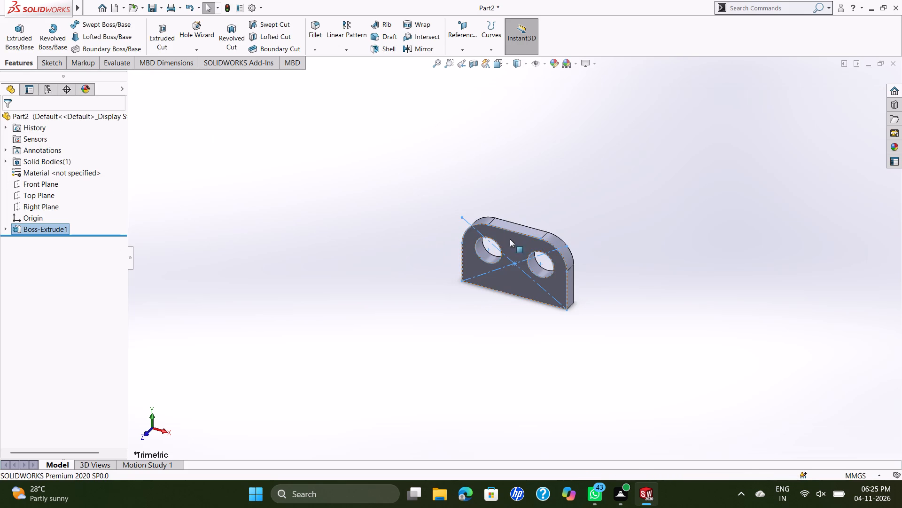
Examine the extruded plate and its two holes from several angles.
{"action": "middle_click_drag", "start_coordinate": [524, 243], "coordinate": [570, 261]}
{"action": "scroll", "coordinate": [568, 261], "scroll_direction": "down", "scroll_amount": 2}
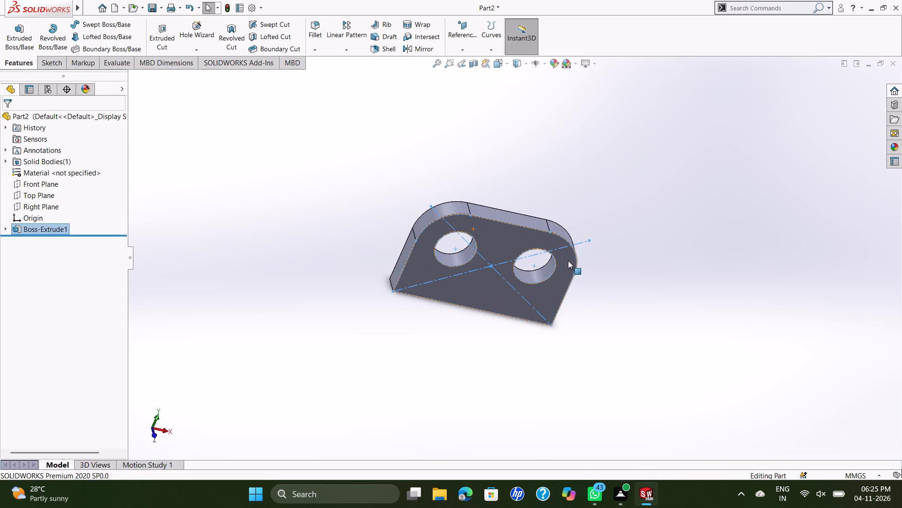
{"action": "scroll", "coordinate": [514, 250], "scroll_direction": "up", "scroll_amount": 2}
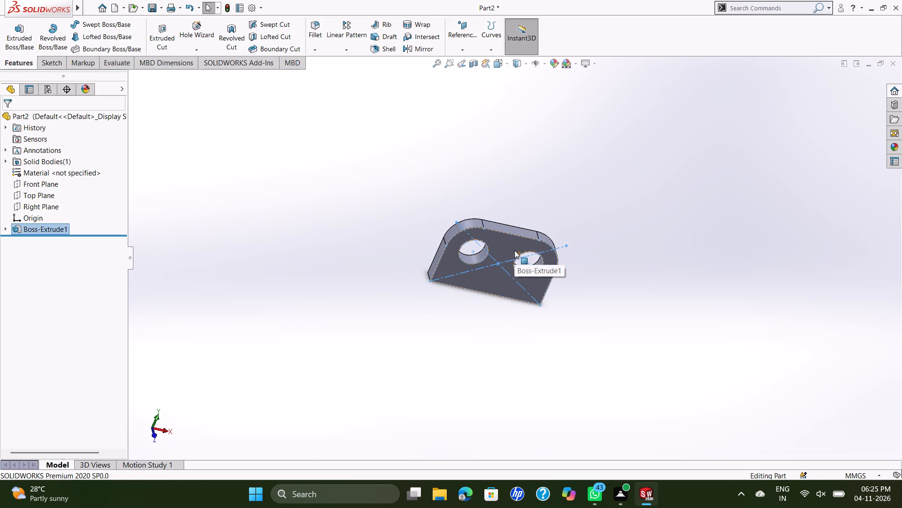
{"action": "key", "text": "grave"}
{"action": "key", "text": "Escape"}
{"action": "middle_click_drag", "start_coordinate": [520, 242], "coordinate": [521, 240]}
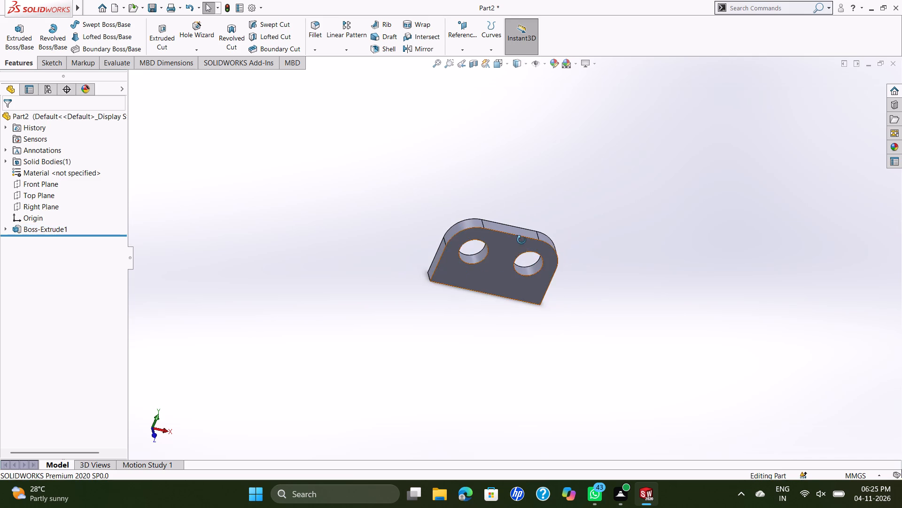
{"action": "middle_click_drag", "start_coordinate": [521, 240], "coordinate": [453, 214]}
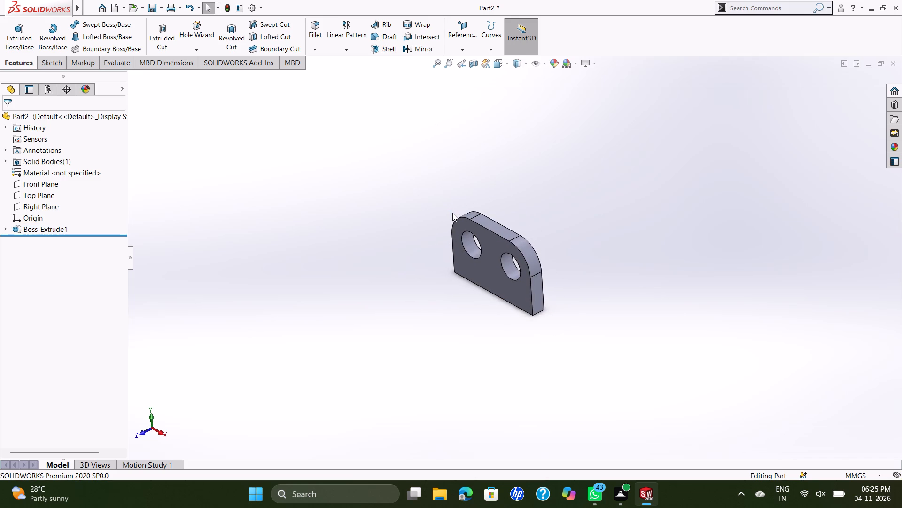
{"action": "middle_click_drag", "start_coordinate": [471, 216], "coordinate": [472, 207]}
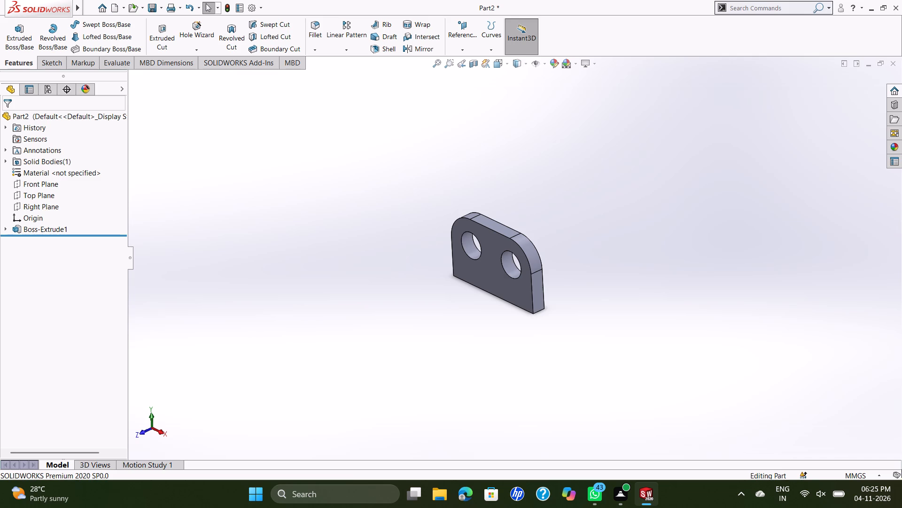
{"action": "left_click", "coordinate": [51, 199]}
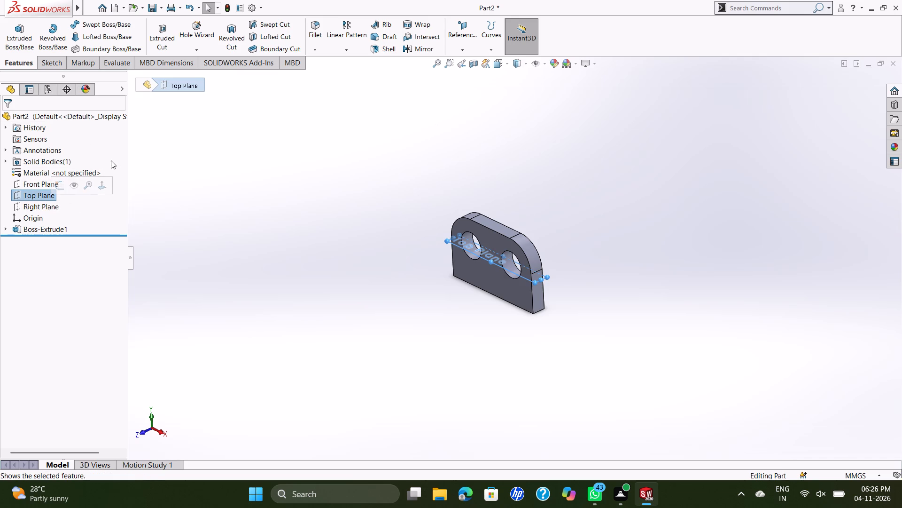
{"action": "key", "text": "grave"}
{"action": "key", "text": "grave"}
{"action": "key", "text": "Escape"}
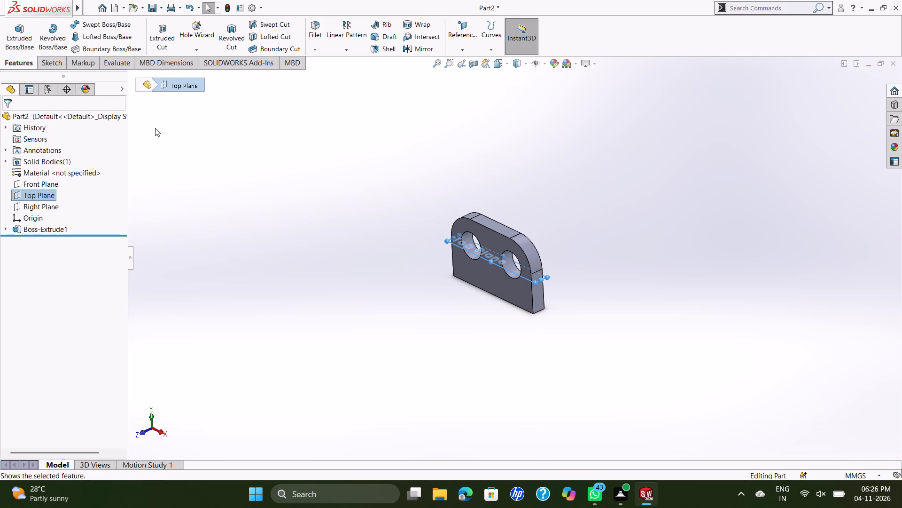
Examine the plate in the left, right, top, bottom and isometric standard views.
{"action": "key", "text": "ctrl+3"}
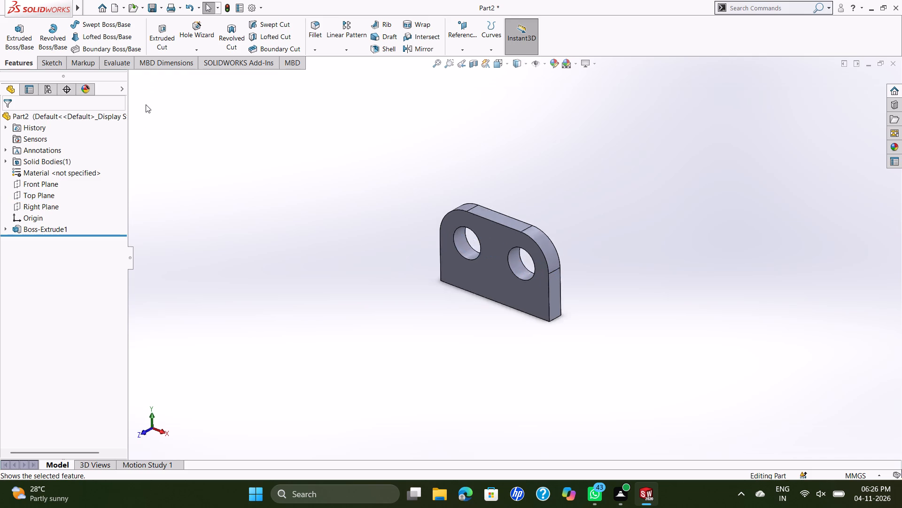
{"action": "key", "text": "ctrl+4"}
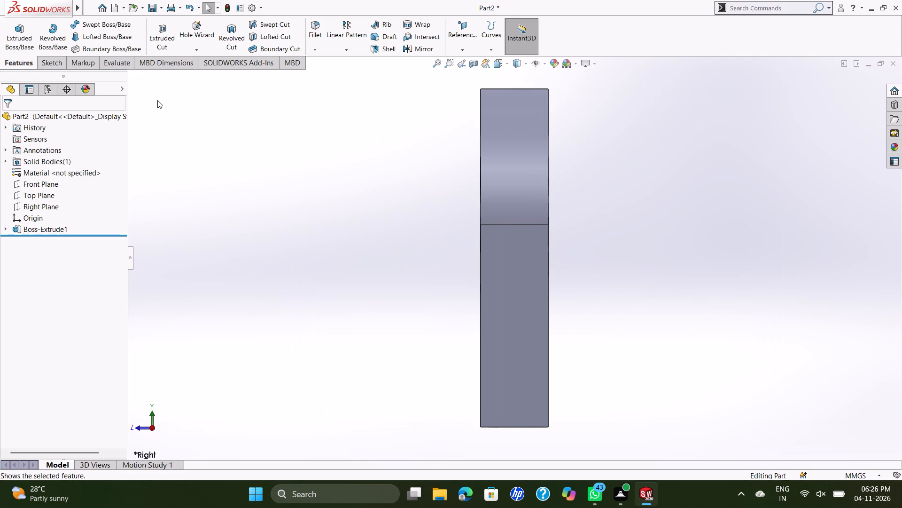
{"action": "key", "text": "ctrl+5"}
{"action": "key", "text": "ctrl+6"}
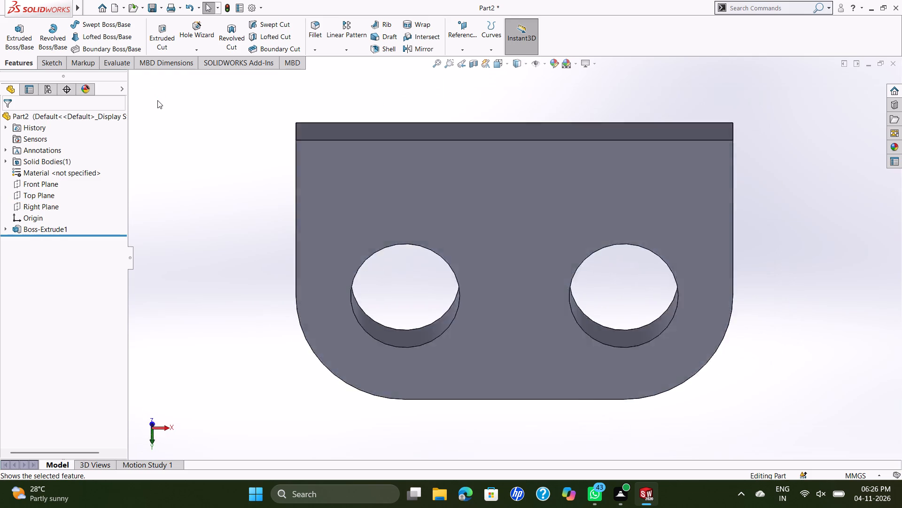
{"action": "key", "text": "ctrl+7"}
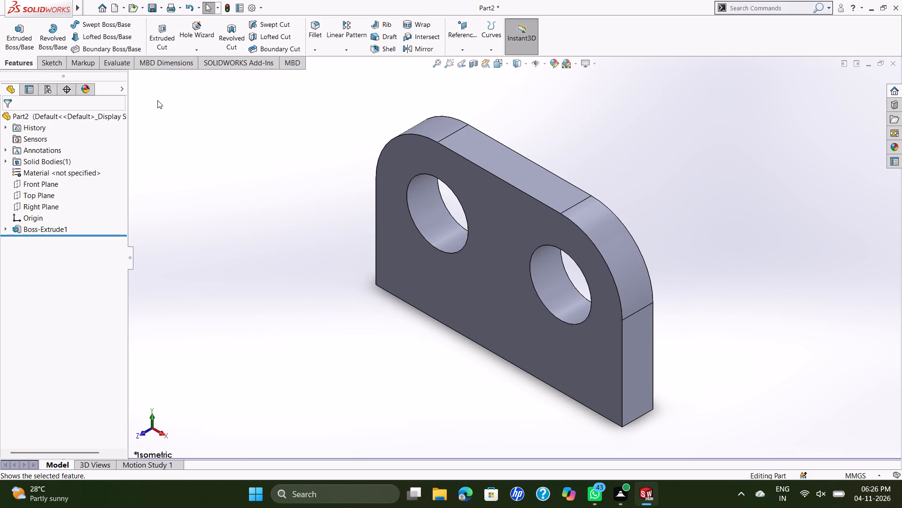
{"action": "scroll", "coordinate": [276, 80], "scroll_direction": "down", "scroll_amount": 1}
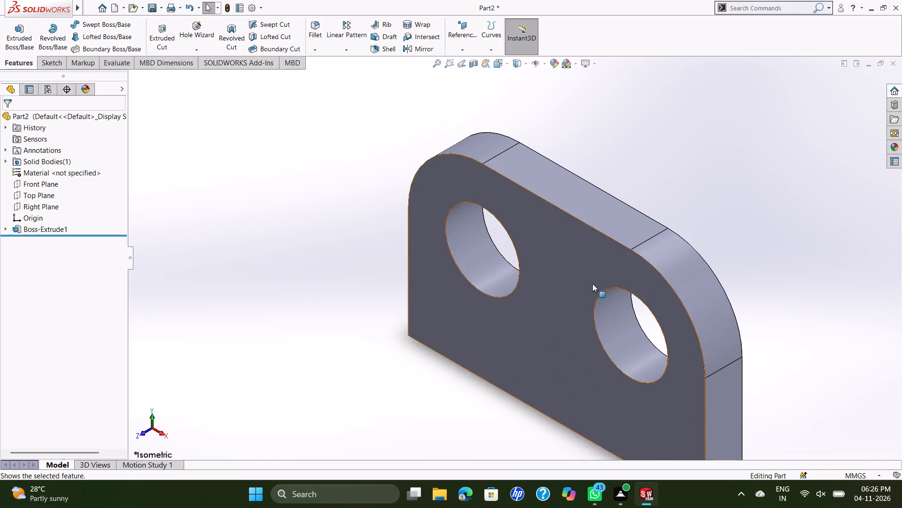
{"action": "scroll", "coordinate": [592, 284], "scroll_direction": "up", "scroll_amount": 4}
{"action": "scroll", "coordinate": [587, 279], "scroll_direction": "down", "scroll_amount": 1}
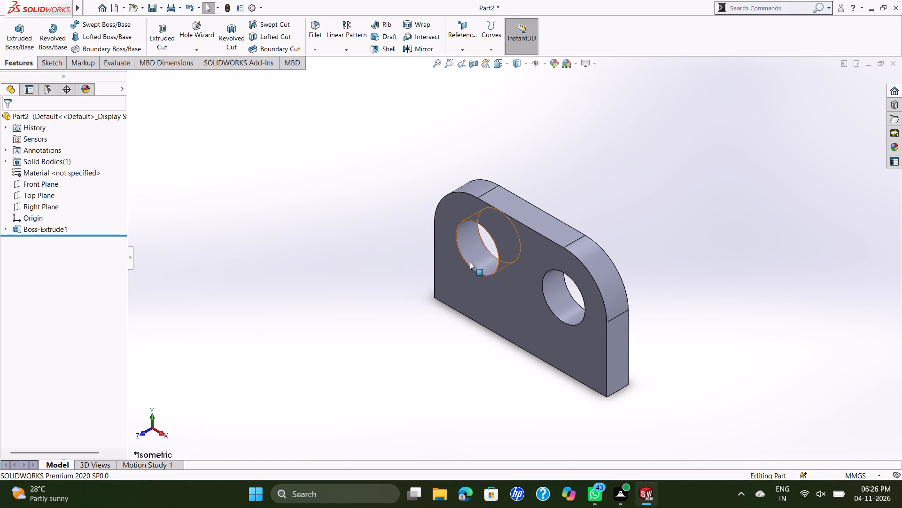
Open a new sketch on the plate's large front face with the two holes.
{"action": "left_click", "coordinate": [473, 297]}
{"action": "right_click", "coordinate": [232, 174]}
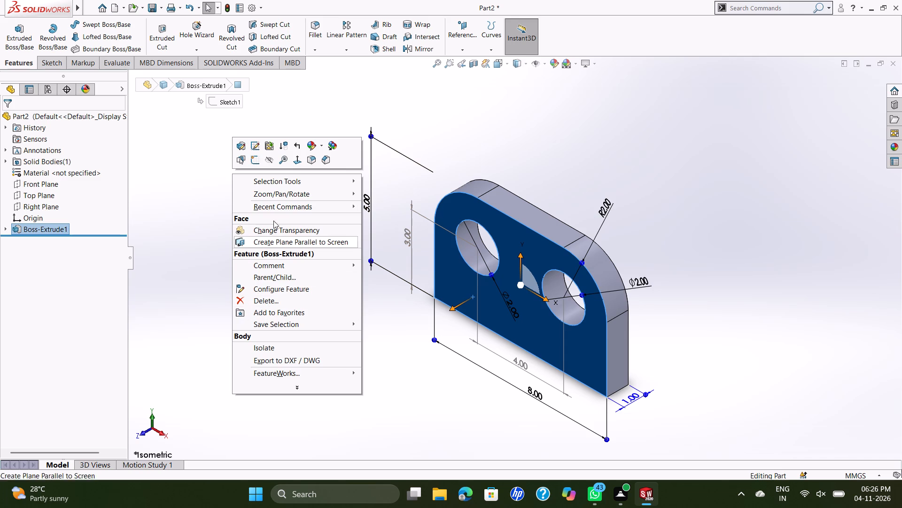
{"action": "left_click", "coordinate": [256, 159]}
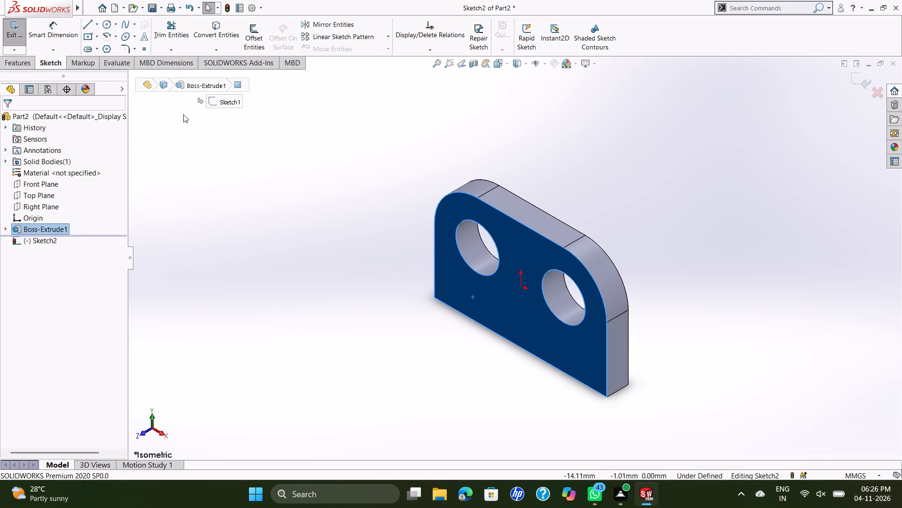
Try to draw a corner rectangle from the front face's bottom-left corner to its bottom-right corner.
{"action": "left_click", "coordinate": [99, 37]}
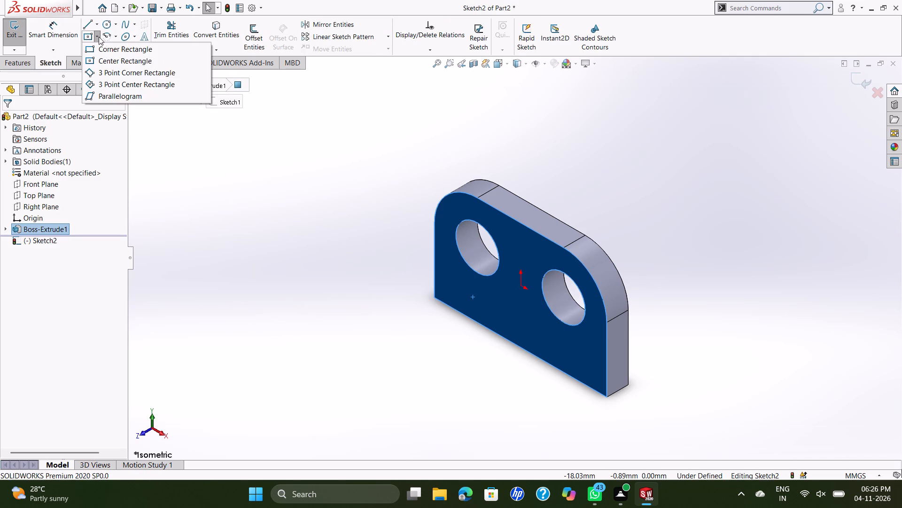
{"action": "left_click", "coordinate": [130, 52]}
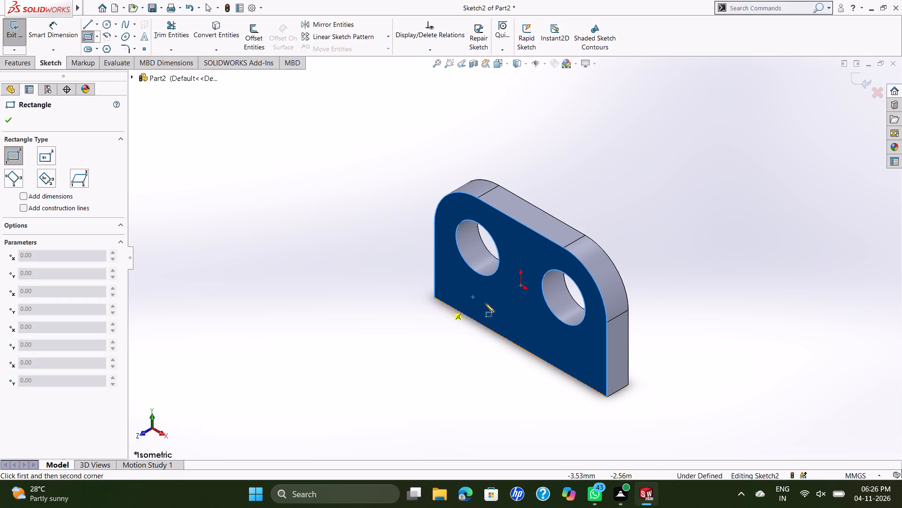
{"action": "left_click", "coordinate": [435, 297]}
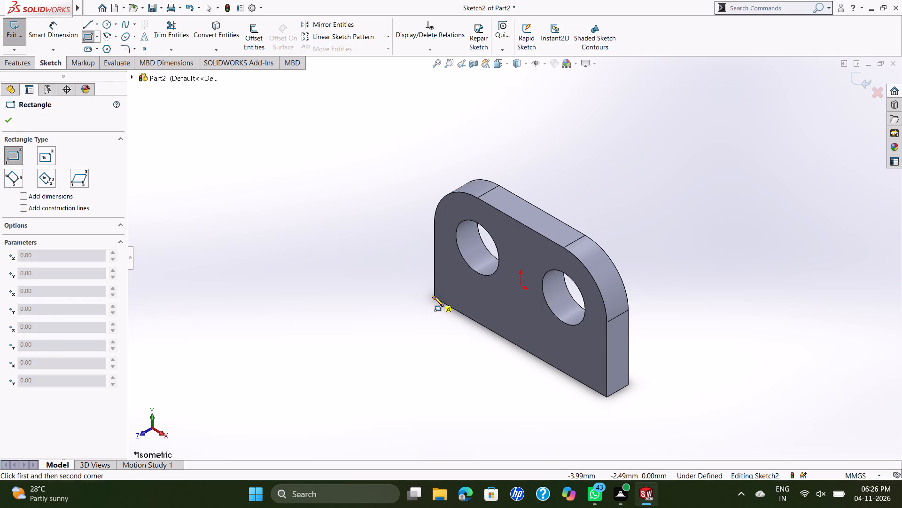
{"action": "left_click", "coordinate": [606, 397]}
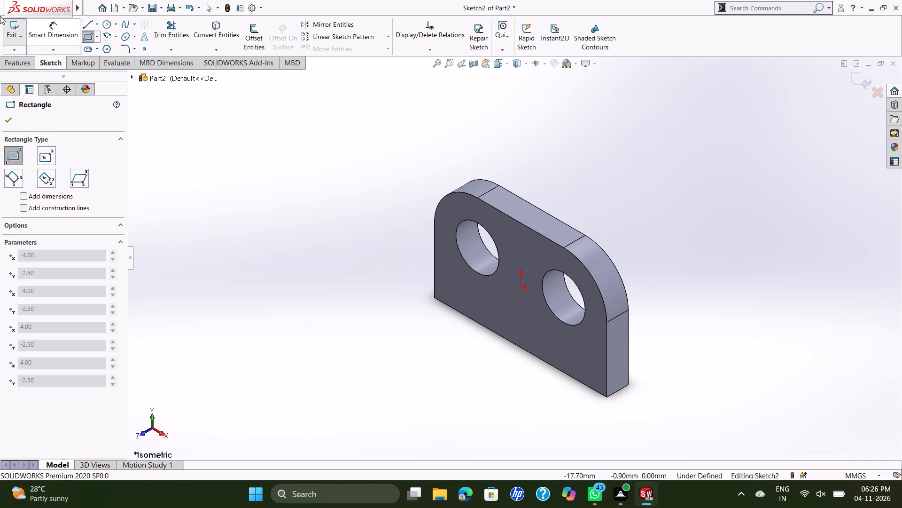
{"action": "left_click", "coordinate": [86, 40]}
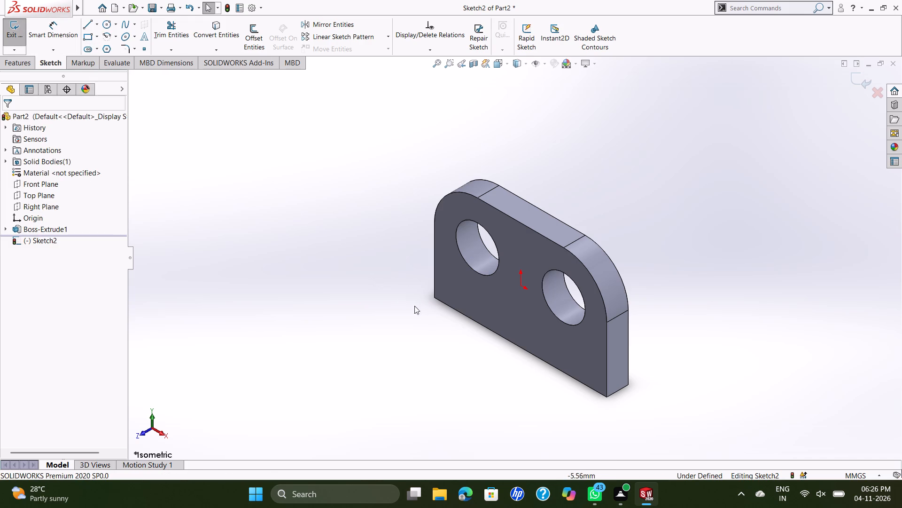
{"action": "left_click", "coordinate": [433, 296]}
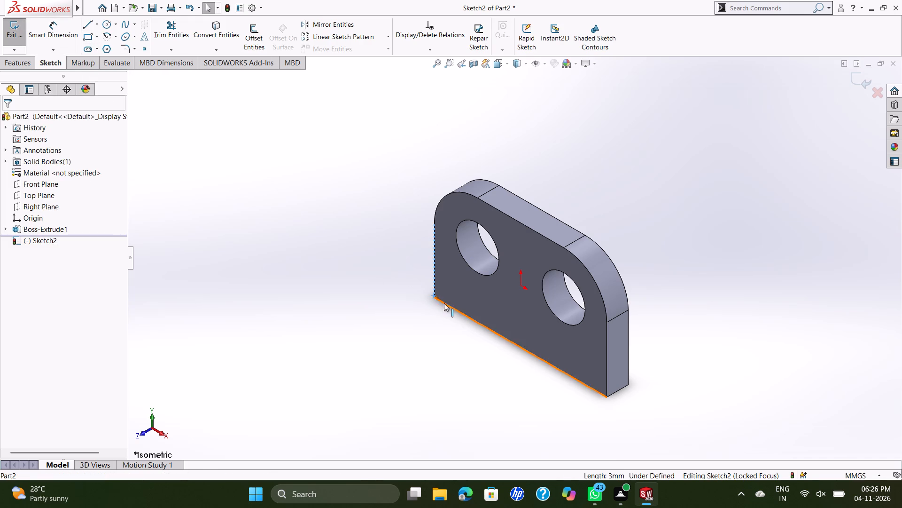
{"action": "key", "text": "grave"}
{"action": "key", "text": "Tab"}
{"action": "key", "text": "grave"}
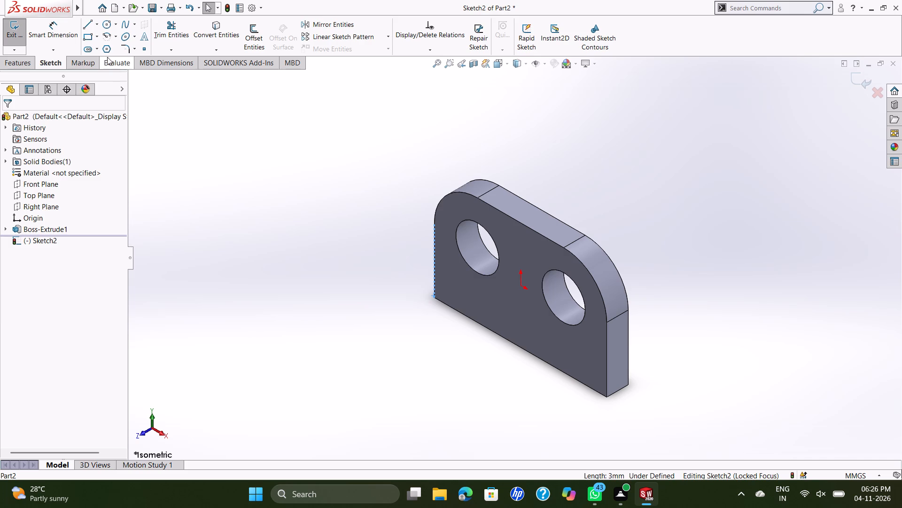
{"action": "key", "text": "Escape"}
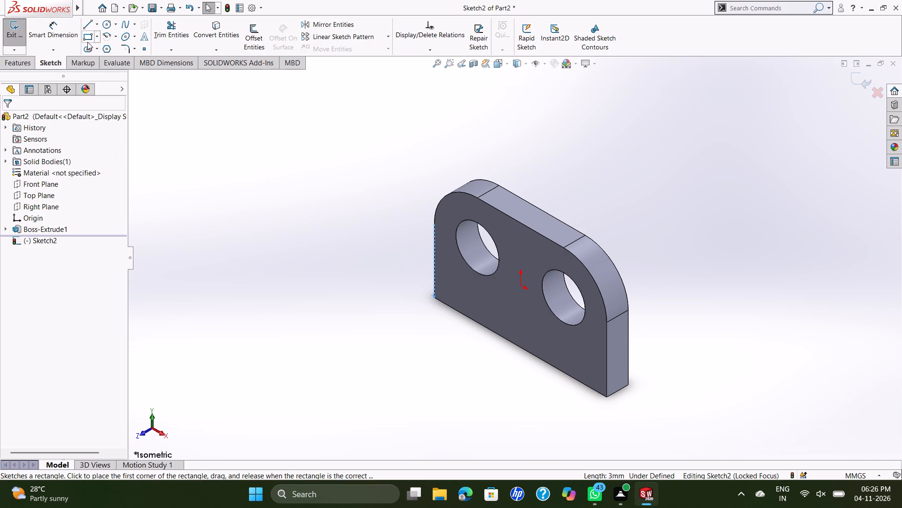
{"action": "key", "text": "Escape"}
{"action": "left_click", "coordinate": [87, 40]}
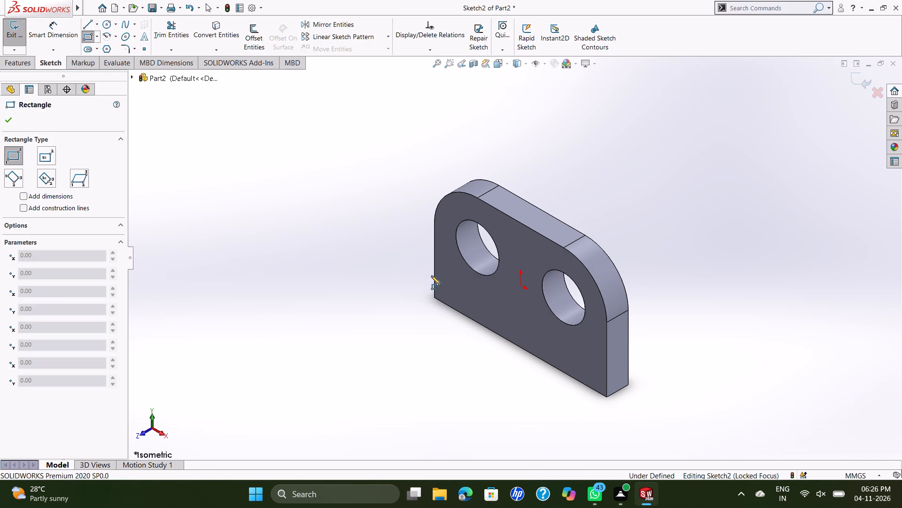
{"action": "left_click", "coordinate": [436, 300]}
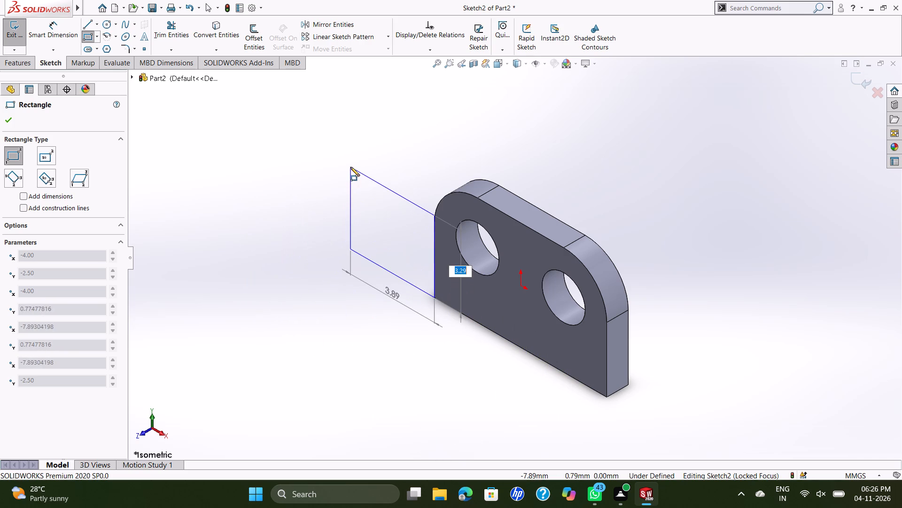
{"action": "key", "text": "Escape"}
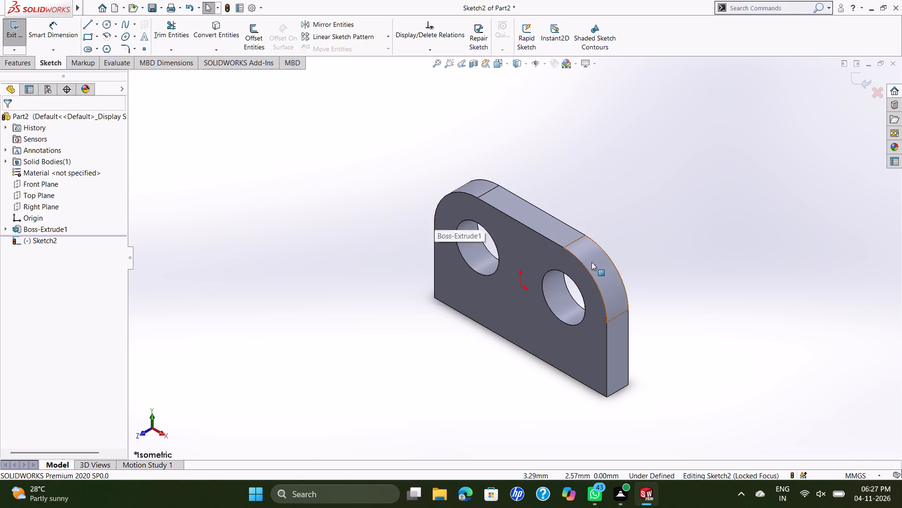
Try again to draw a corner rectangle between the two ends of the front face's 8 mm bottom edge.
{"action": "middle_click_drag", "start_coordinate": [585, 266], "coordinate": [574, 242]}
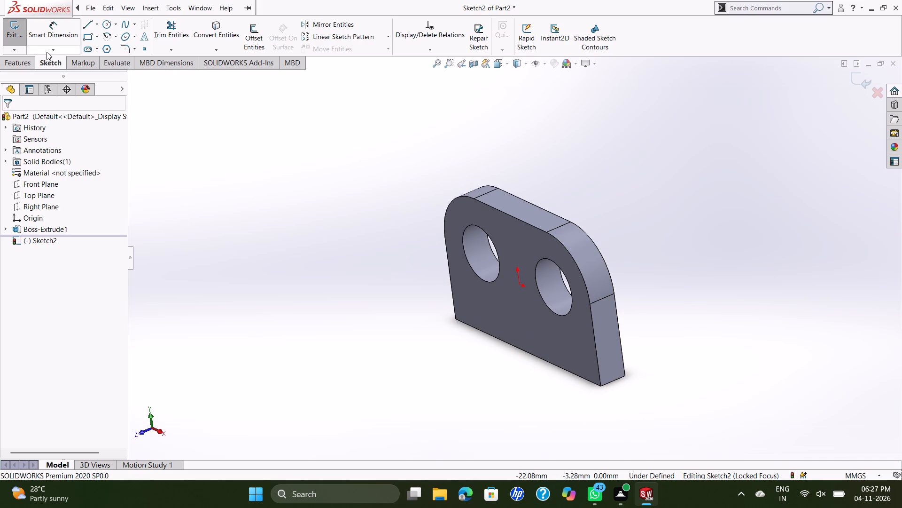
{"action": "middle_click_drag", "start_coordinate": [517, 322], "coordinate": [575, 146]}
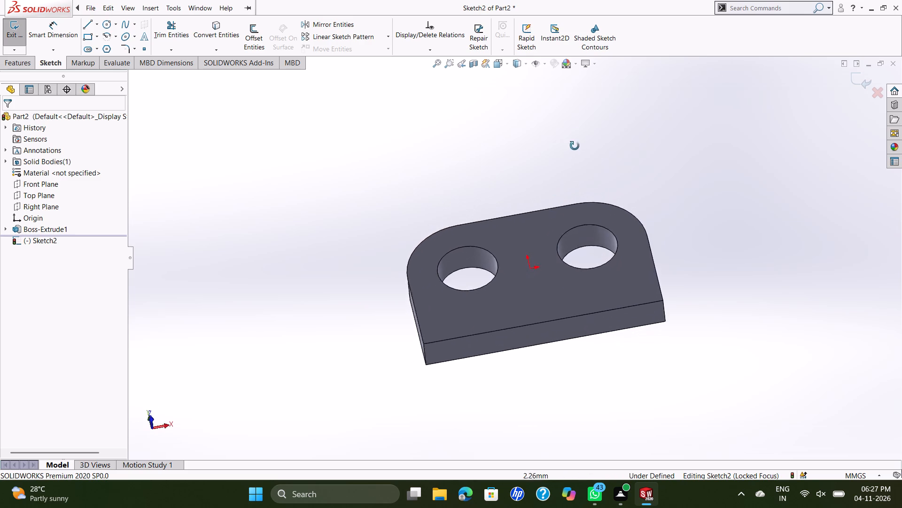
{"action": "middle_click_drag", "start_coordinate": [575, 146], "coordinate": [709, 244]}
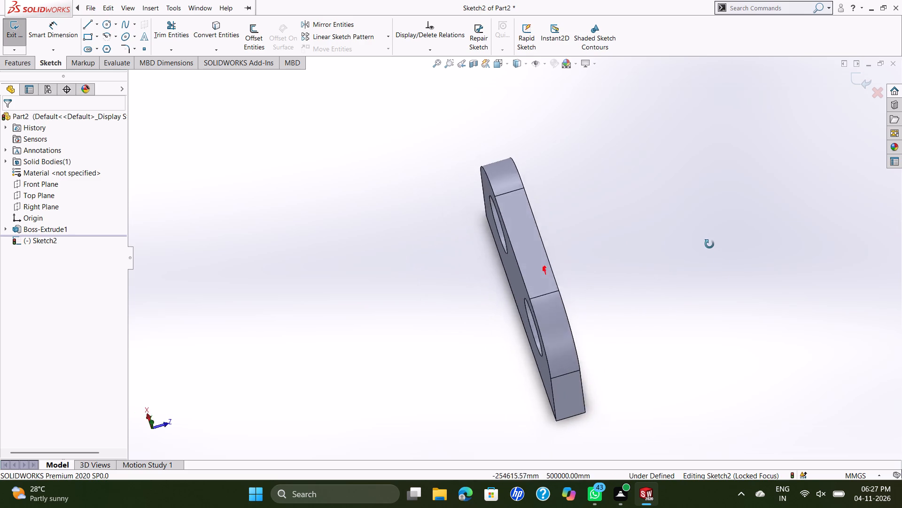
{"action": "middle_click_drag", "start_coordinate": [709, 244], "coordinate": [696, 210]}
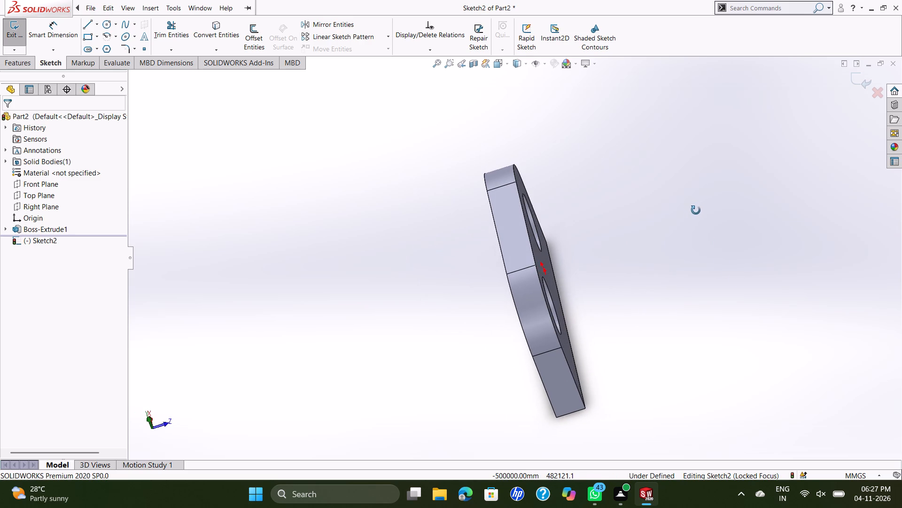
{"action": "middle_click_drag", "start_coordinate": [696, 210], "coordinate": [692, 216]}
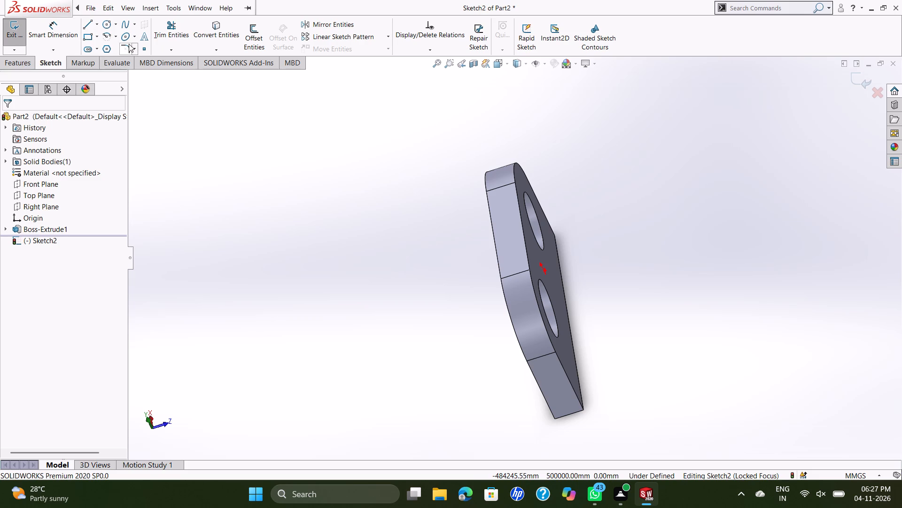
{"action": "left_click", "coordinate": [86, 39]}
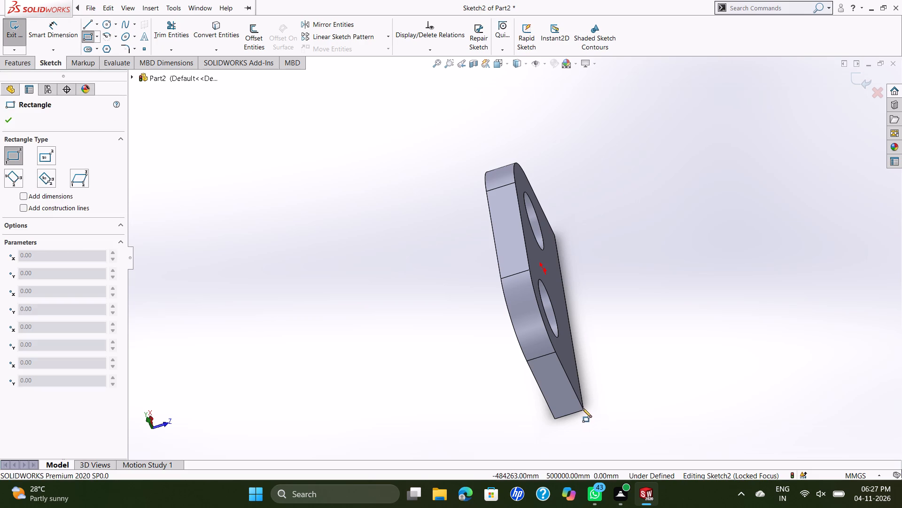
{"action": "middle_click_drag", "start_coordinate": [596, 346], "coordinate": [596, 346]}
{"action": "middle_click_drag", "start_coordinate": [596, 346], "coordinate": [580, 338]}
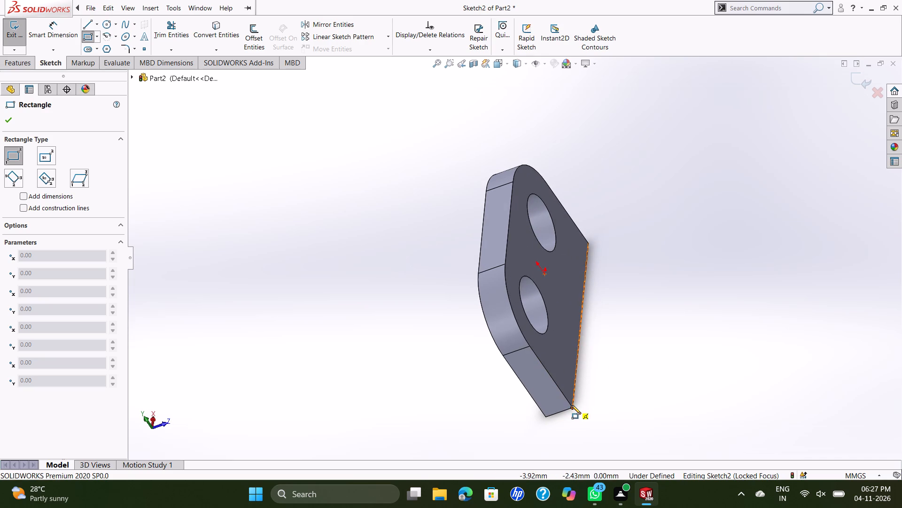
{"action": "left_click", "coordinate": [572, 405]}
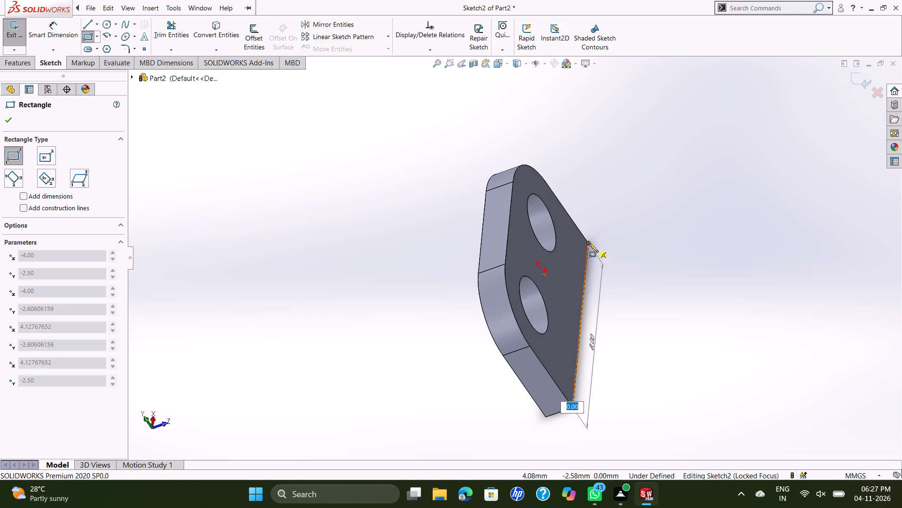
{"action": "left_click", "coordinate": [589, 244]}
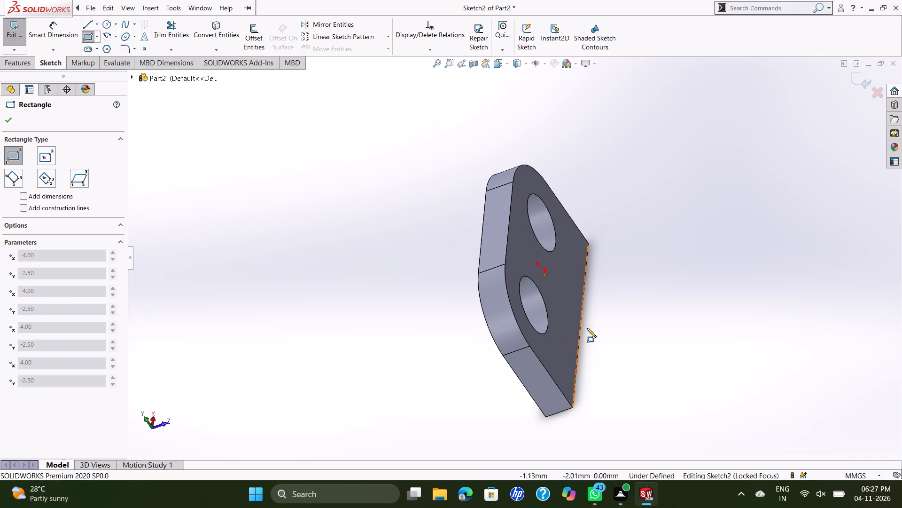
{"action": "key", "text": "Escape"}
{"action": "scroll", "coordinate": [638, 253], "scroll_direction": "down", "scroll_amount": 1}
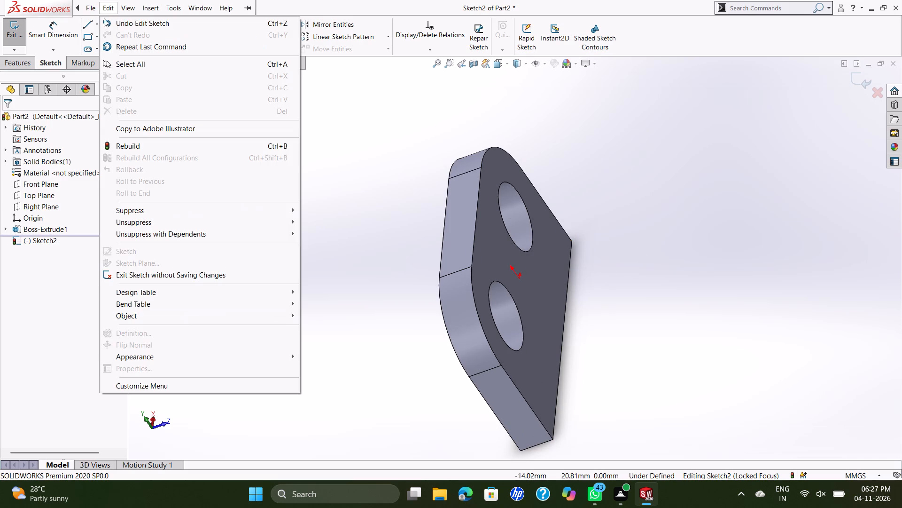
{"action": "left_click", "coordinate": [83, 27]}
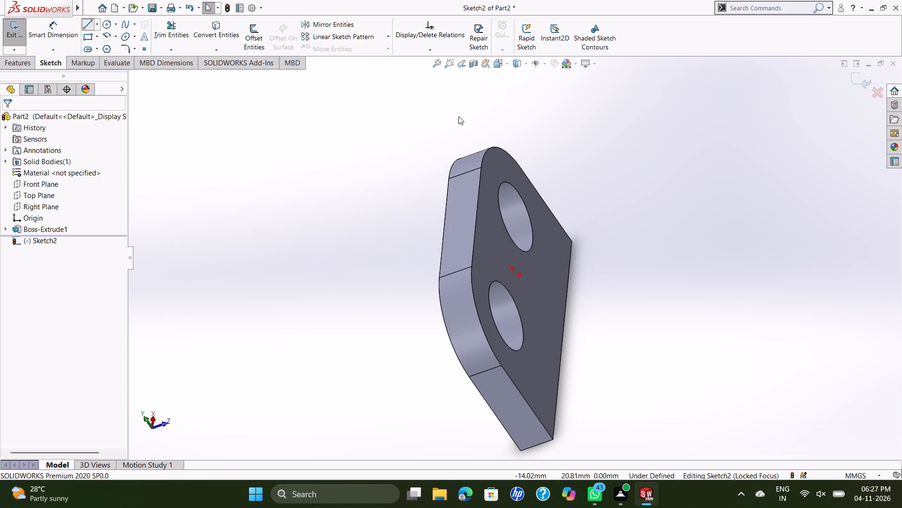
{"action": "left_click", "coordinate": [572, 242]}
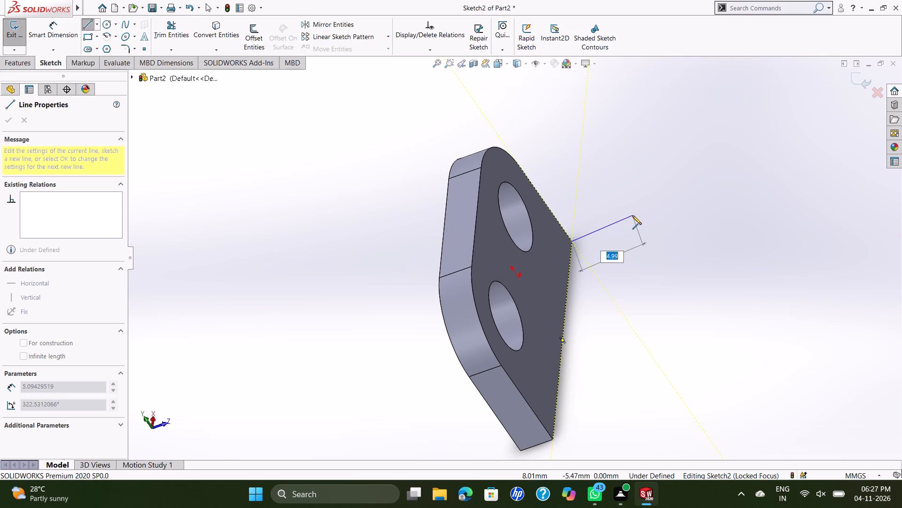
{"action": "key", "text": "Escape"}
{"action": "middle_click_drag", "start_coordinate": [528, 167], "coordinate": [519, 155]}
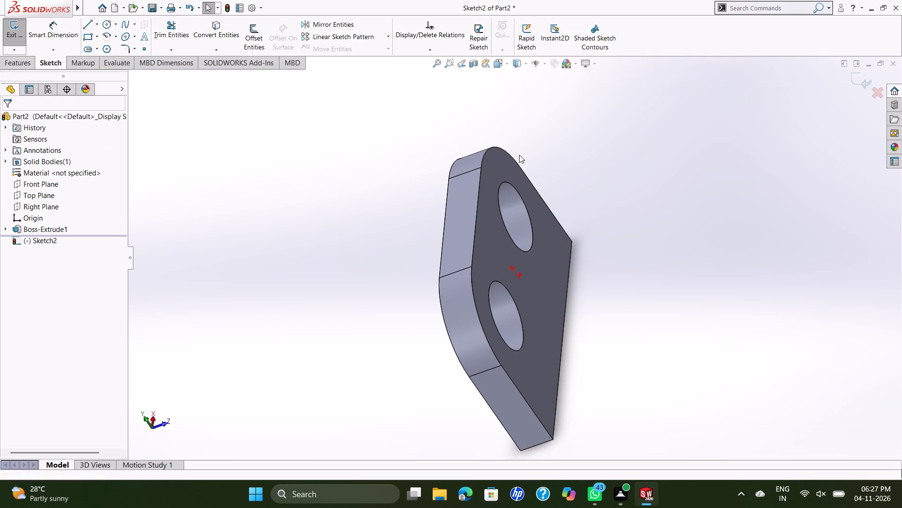
Examine the plate from free angles and in the standard front, back, left, right, top, bottom and isometric views.
{"action": "middle_click_drag", "start_coordinate": [519, 155], "coordinate": [392, 294]}
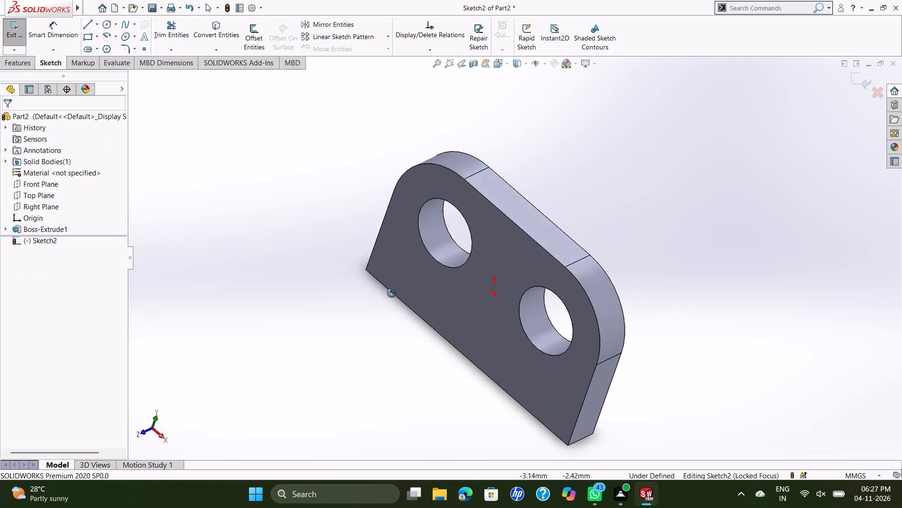
{"action": "middle_click_drag", "start_coordinate": [392, 294], "coordinate": [590, 253]}
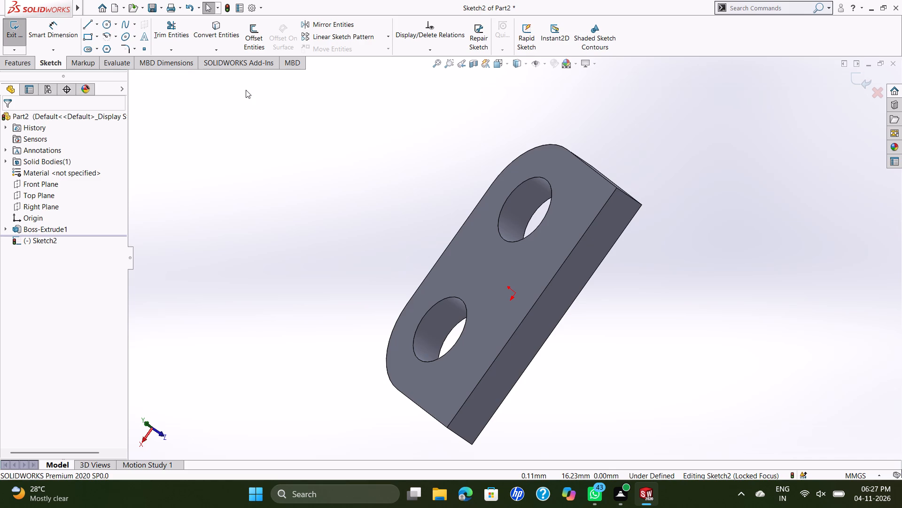
{"action": "key", "text": "ctrl+1"}
{"action": "left_click", "coordinate": [269, 84], "text": "ctrl"}
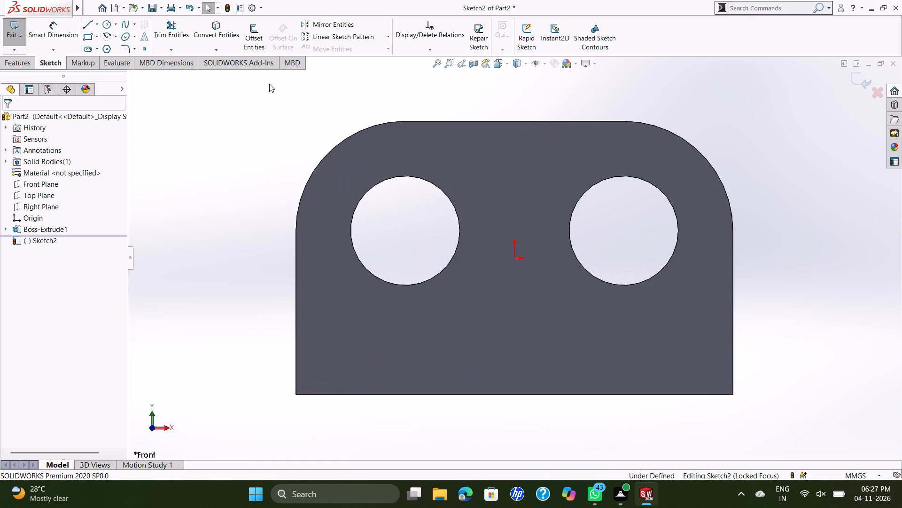
{"action": "key", "text": "ctrl+2"}
{"action": "key", "text": "ctrl+3"}
{"action": "key", "text": "ctrl+4"}
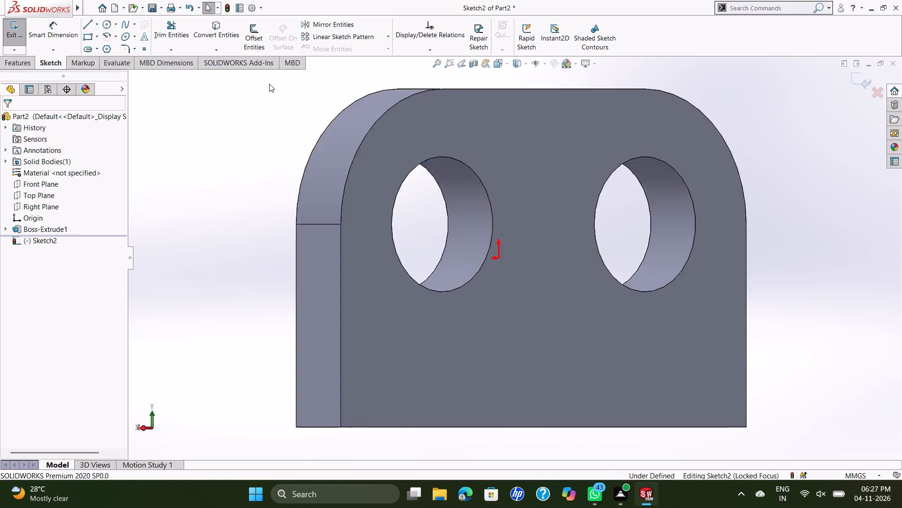
{"action": "key", "text": "ctrl+5"}
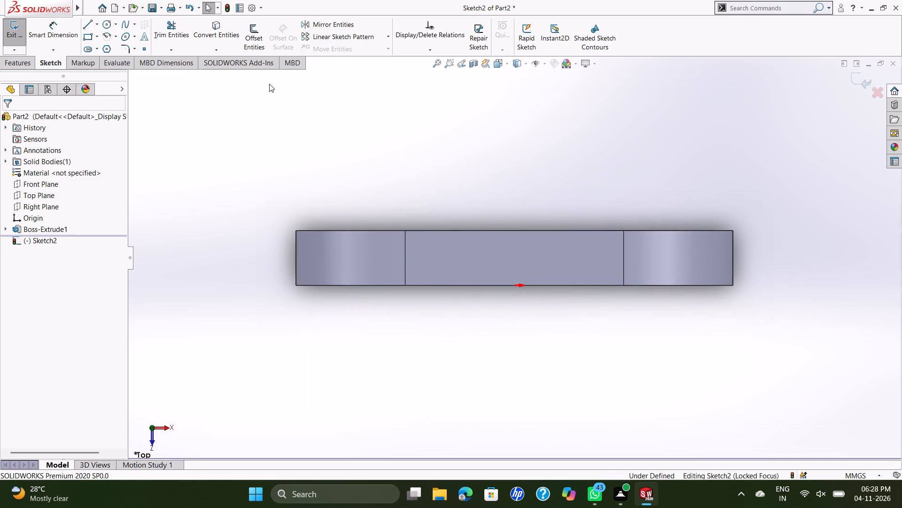
{"action": "key", "text": "ctrl+6"}
{"action": "key", "text": "ctrl+7"}
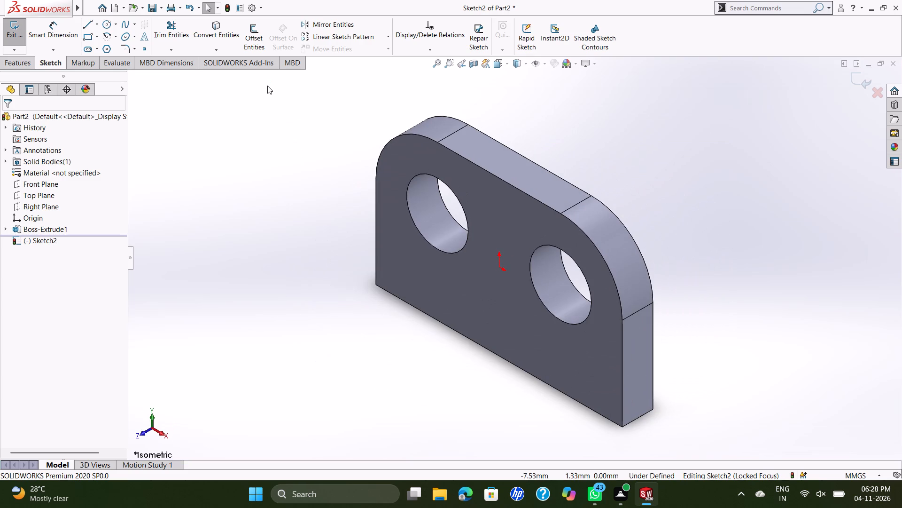
{"action": "scroll", "coordinate": [455, 209], "scroll_direction": "down", "scroll_amount": 3}
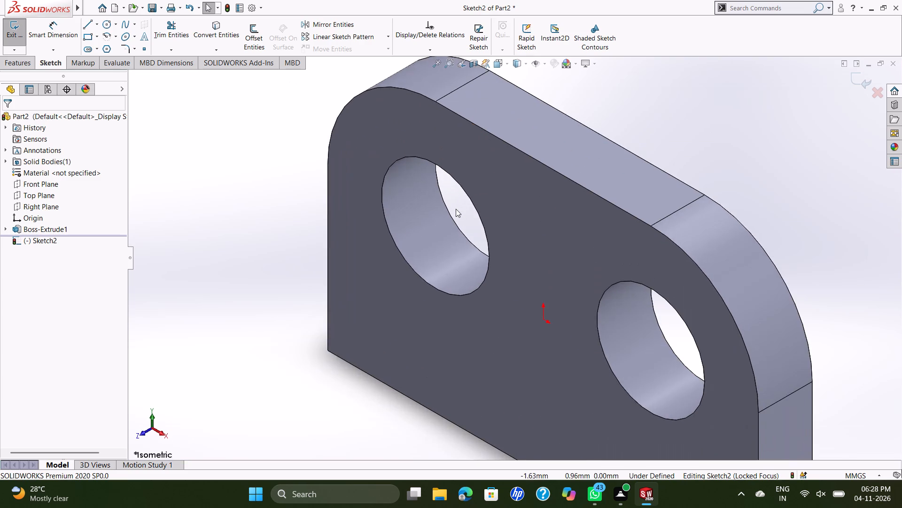
{"action": "scroll", "coordinate": [459, 226], "scroll_direction": "up", "scroll_amount": 7}
{"action": "scroll", "coordinate": [562, 276], "scroll_direction": "down", "scroll_amount": 1}
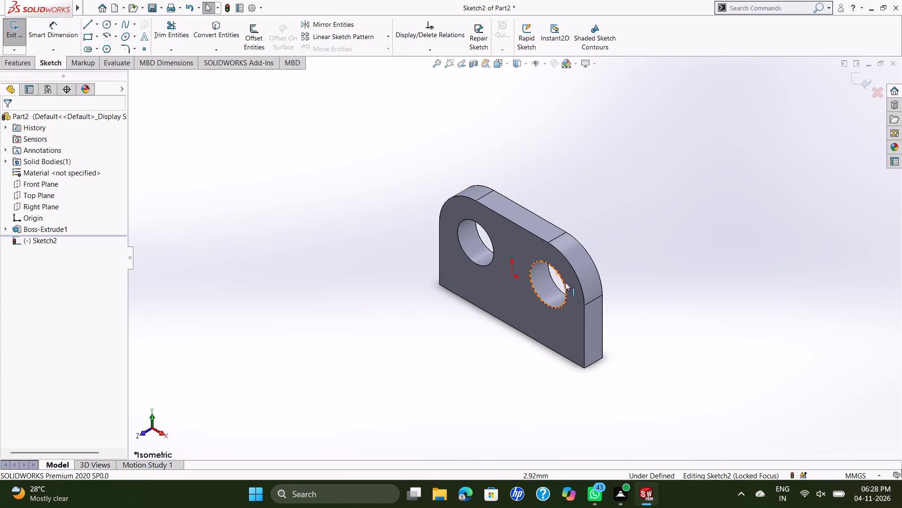
{"action": "scroll", "coordinate": [573, 294], "scroll_direction": "down", "scroll_amount": 2}
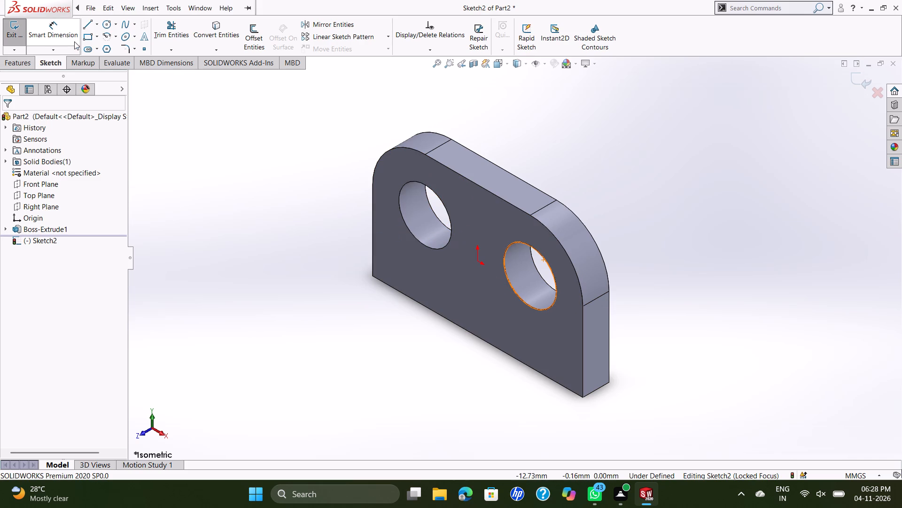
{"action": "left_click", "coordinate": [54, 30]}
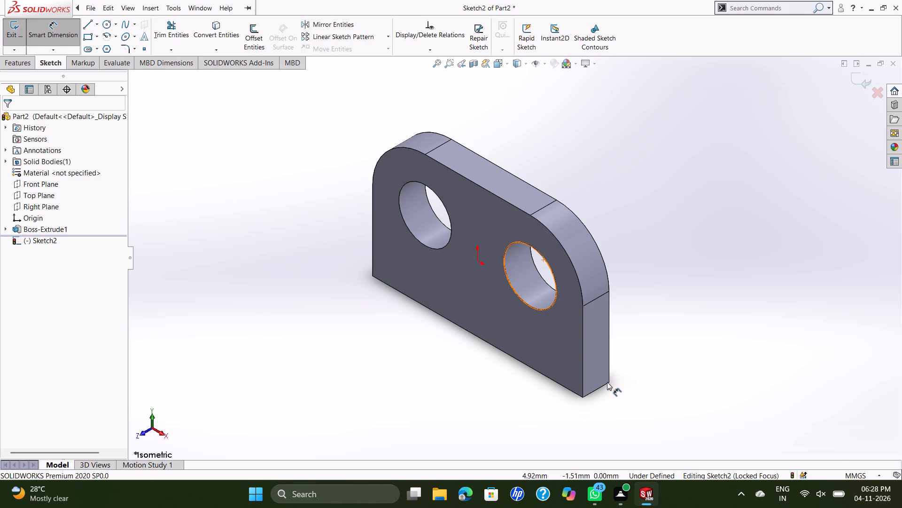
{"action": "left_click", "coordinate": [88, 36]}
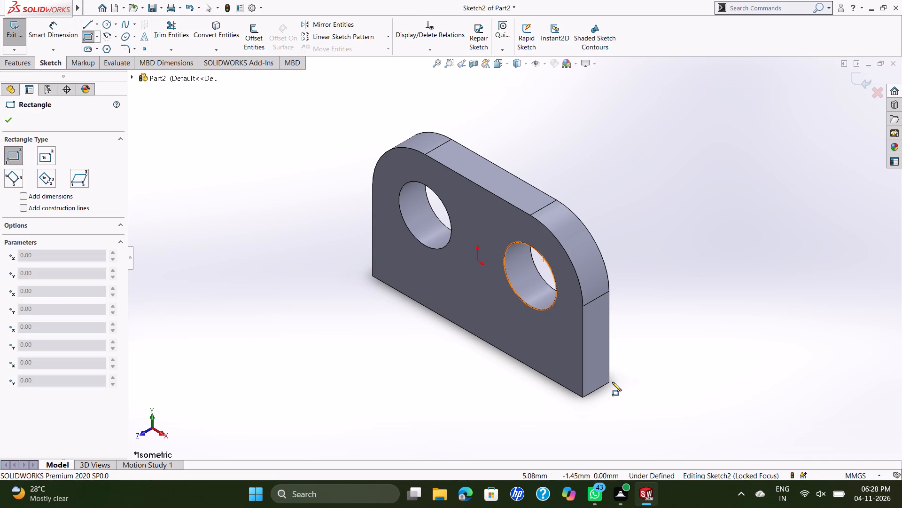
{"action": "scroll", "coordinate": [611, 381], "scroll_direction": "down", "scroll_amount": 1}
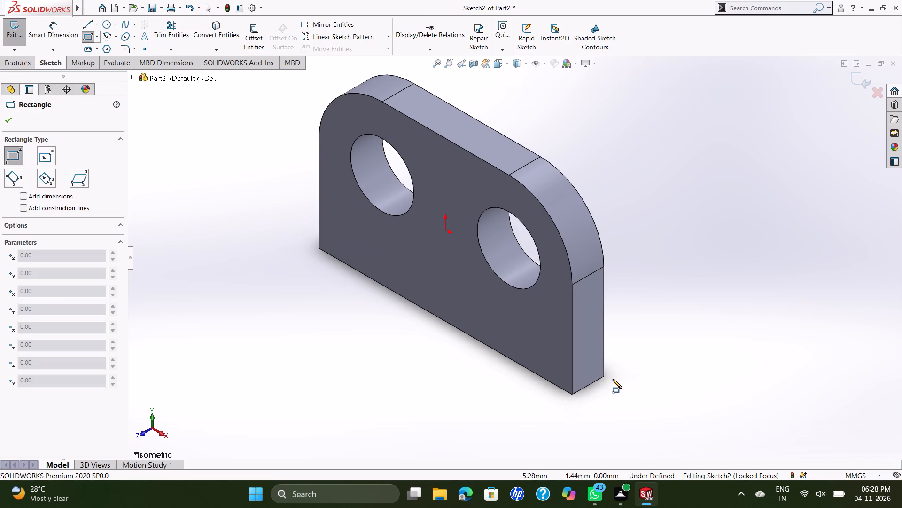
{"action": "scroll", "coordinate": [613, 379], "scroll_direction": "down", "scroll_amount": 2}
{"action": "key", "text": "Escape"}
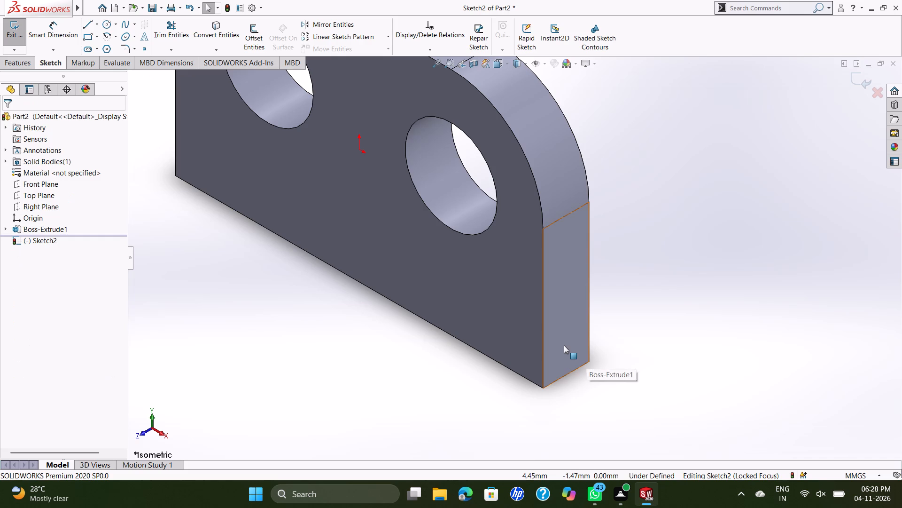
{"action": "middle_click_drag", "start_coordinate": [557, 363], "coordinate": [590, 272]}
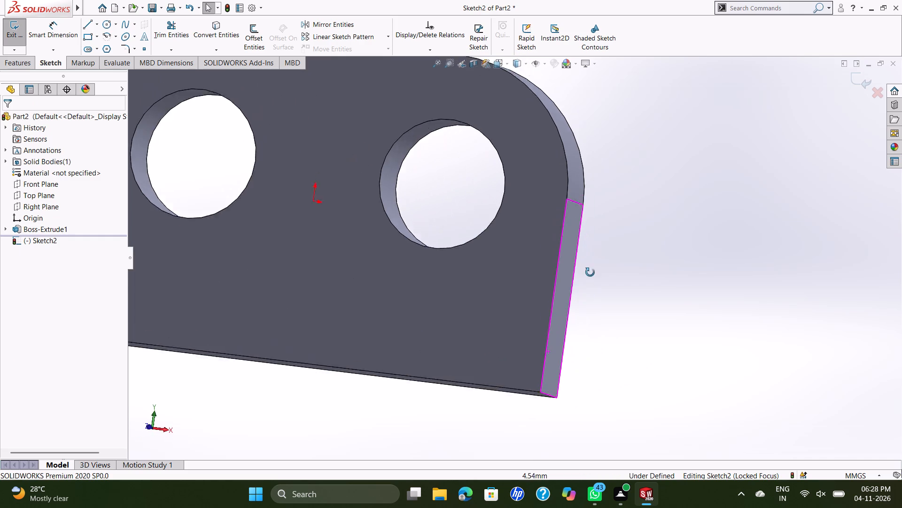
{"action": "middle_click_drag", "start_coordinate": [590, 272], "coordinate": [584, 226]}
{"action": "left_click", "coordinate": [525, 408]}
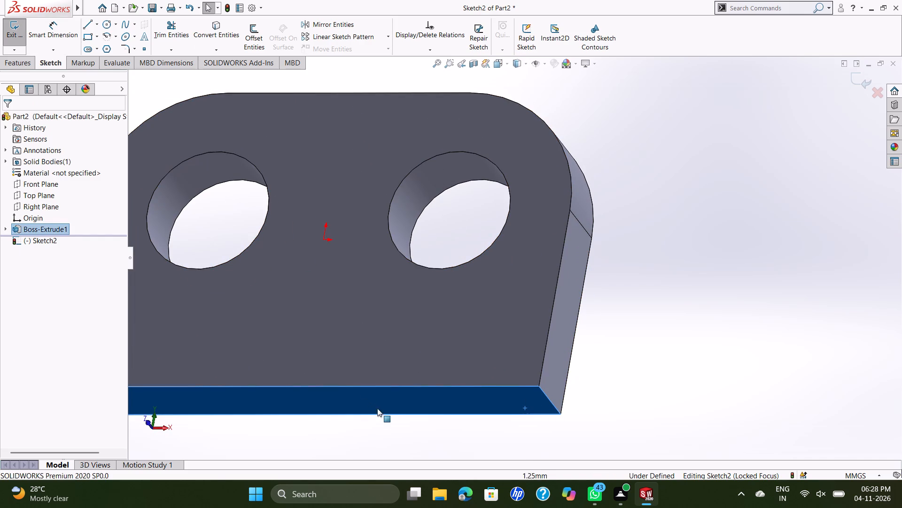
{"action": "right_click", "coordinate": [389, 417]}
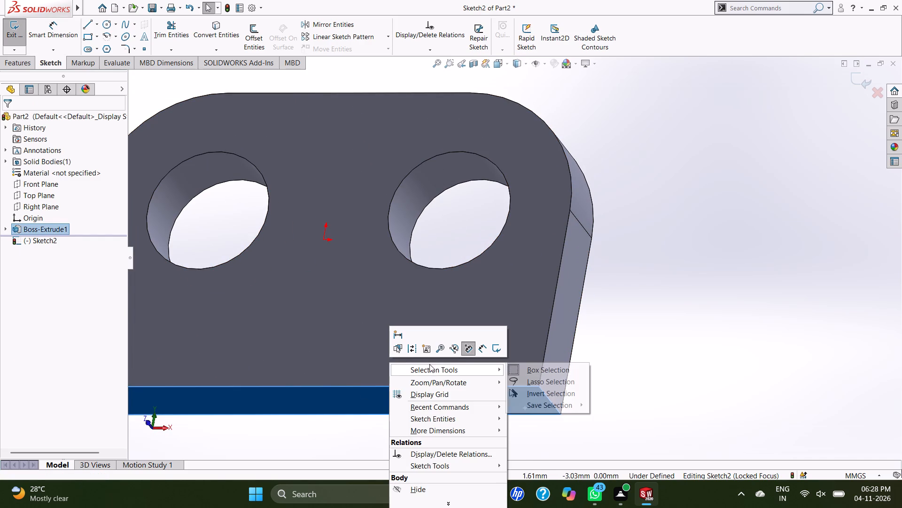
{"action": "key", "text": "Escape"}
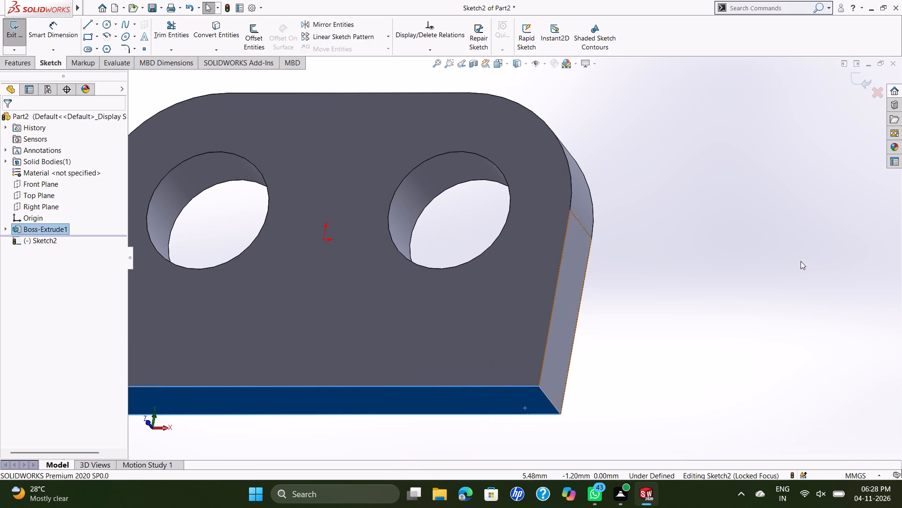
Exit the sketch on the large front face, discarding its changes.
{"action": "left_click", "coordinate": [881, 87]}
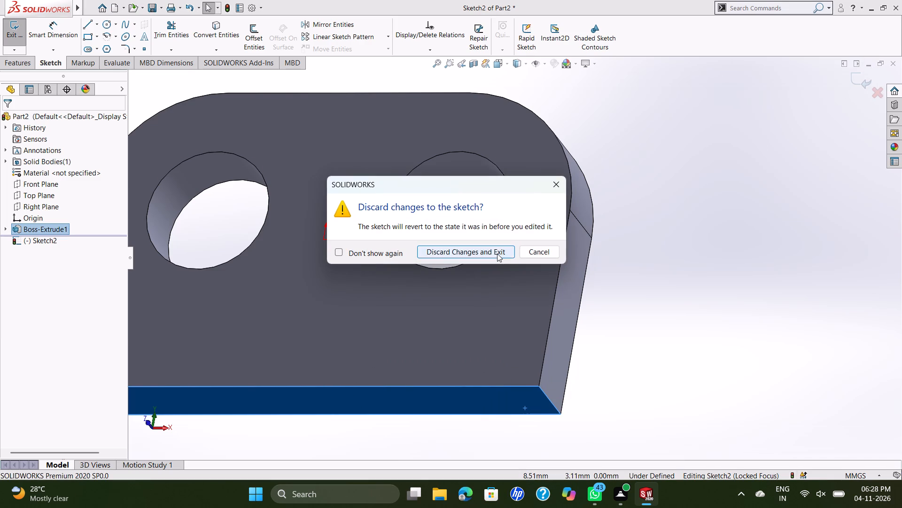
{"action": "left_click", "coordinate": [497, 254]}
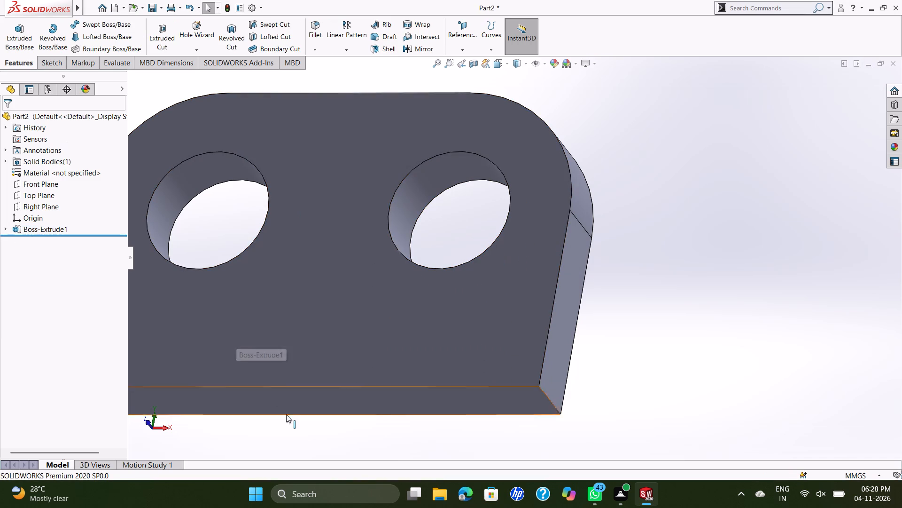
Open a new sketch on the plate's narrow bottom face.
{"action": "left_click", "coordinate": [309, 409]}
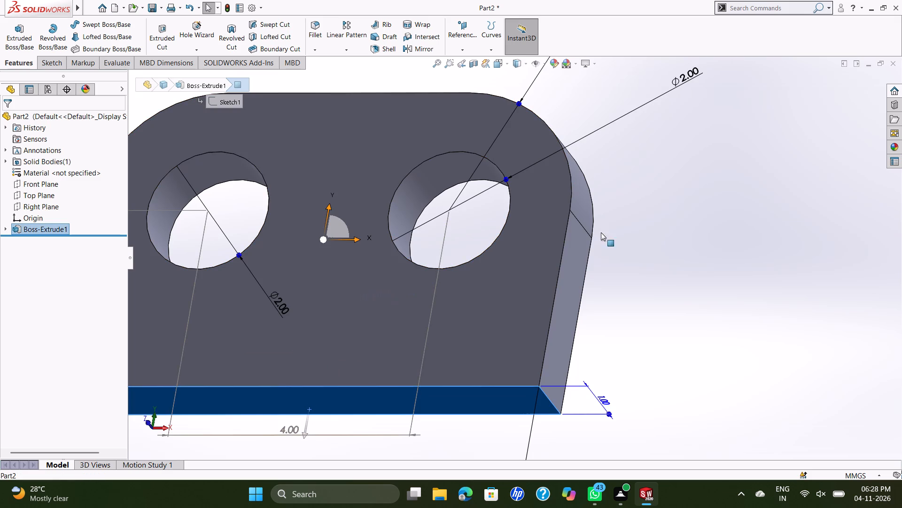
{"action": "right_click", "coordinate": [722, 197]}
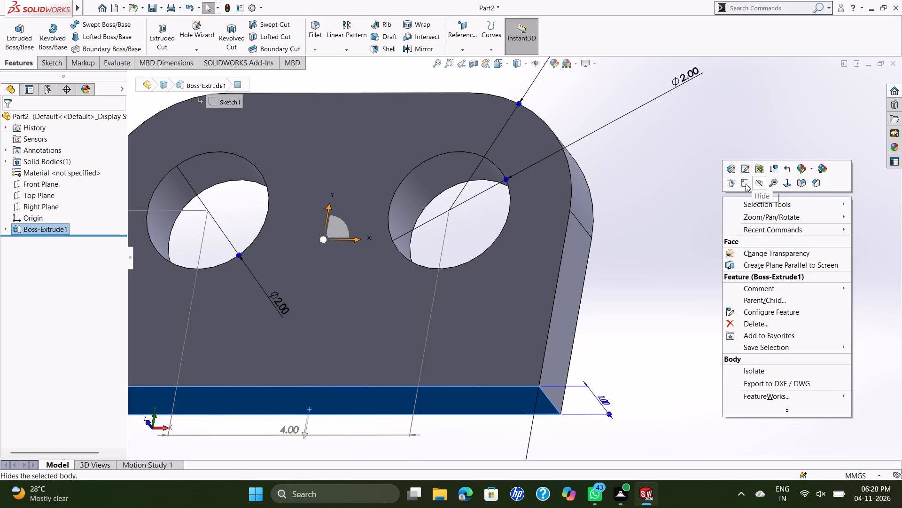
{"action": "left_click", "coordinate": [745, 183]}
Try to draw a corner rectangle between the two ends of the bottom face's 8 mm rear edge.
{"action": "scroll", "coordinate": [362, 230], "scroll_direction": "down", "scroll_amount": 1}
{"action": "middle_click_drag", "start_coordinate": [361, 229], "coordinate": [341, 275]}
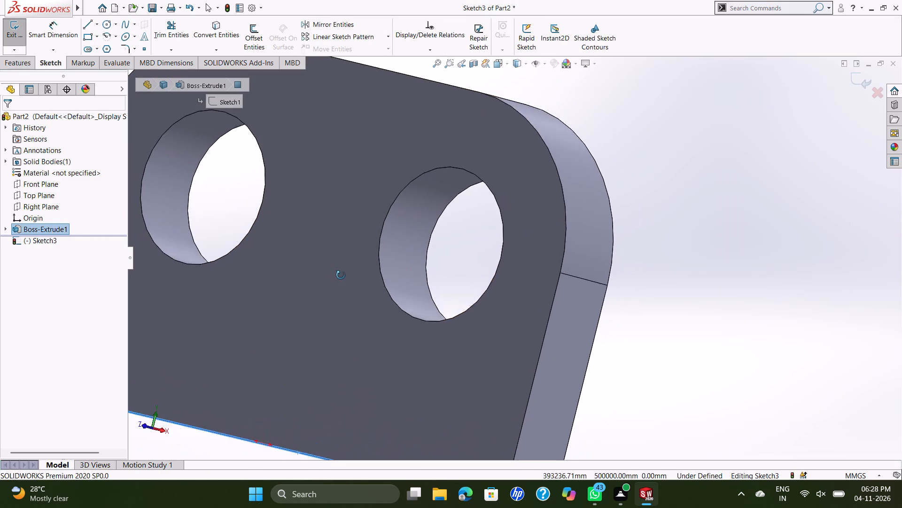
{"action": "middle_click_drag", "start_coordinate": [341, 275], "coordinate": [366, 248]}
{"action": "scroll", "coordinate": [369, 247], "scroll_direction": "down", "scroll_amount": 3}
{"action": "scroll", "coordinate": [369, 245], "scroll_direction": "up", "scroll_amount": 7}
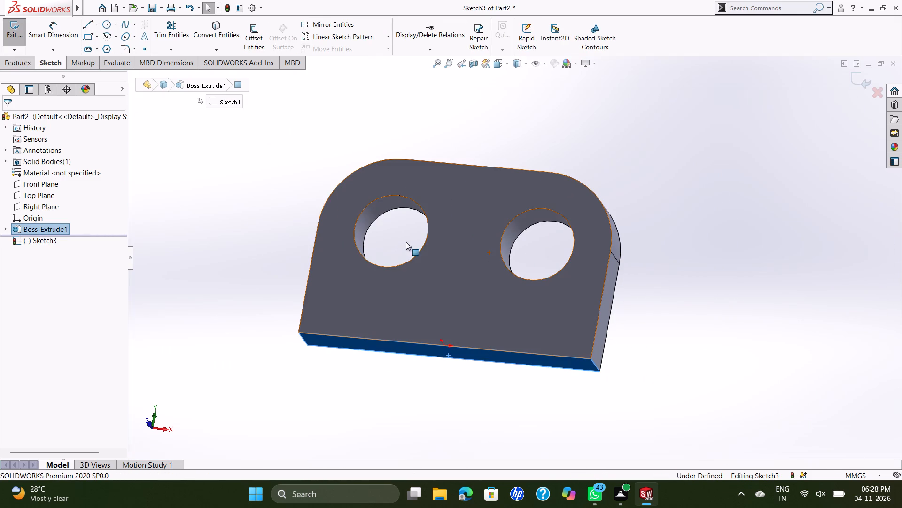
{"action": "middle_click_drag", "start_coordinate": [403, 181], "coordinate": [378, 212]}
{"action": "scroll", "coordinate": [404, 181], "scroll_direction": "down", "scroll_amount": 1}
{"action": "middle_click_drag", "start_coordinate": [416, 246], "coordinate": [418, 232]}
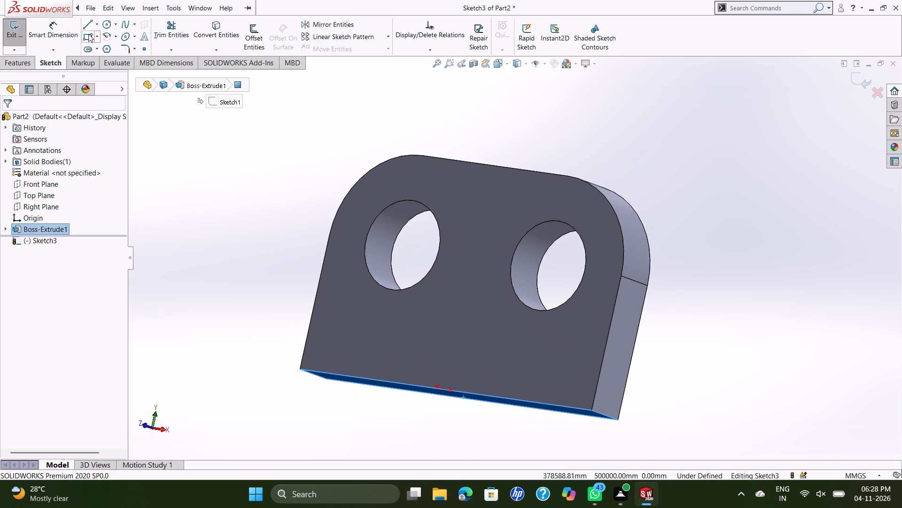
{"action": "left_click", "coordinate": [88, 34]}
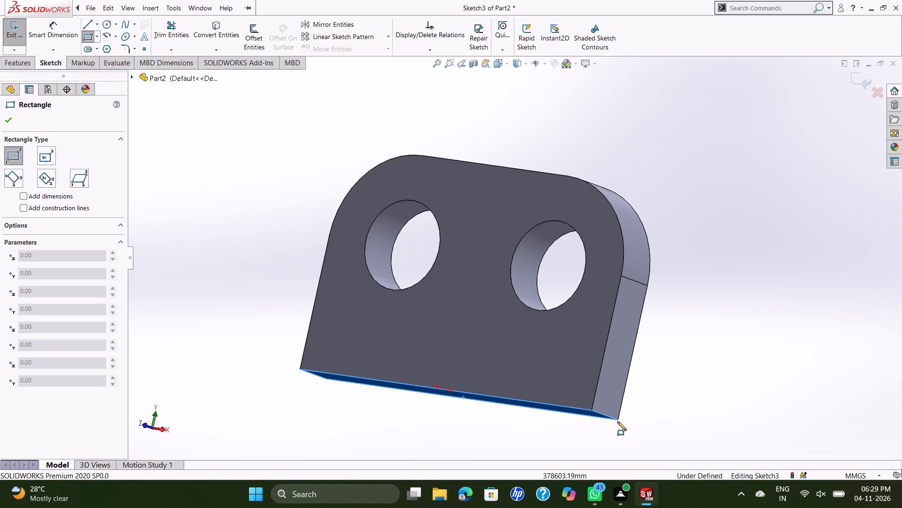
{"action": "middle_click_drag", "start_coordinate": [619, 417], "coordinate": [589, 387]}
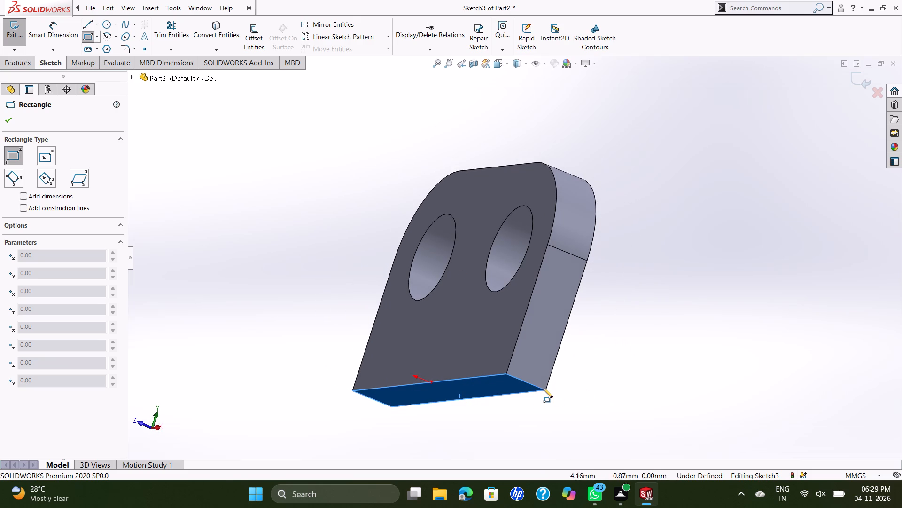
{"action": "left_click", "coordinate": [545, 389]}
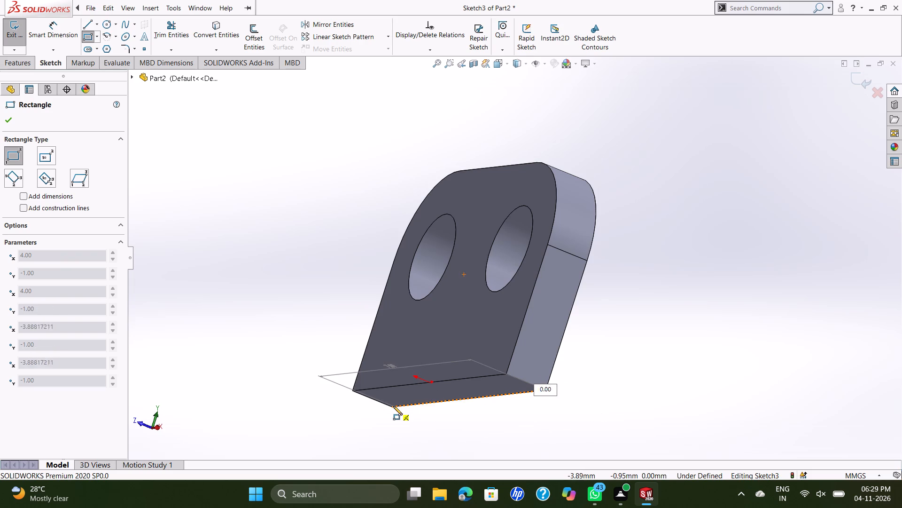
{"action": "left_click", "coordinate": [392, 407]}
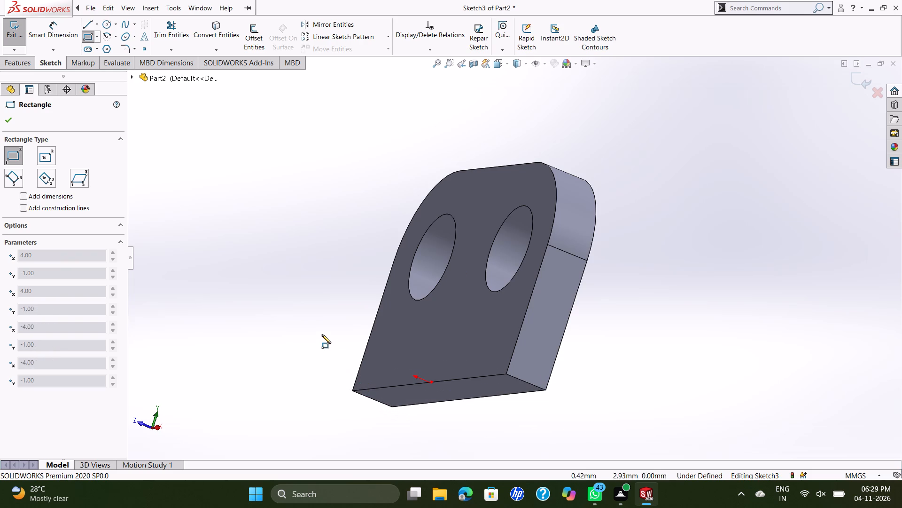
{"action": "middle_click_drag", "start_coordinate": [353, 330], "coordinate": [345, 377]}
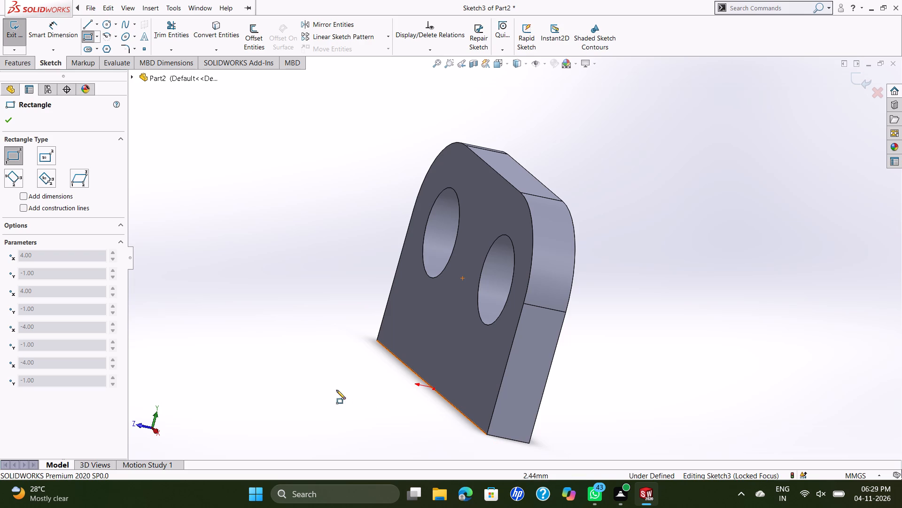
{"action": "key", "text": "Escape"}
Examine the plate and the open bottom-face sketch from below, the front and above.
{"action": "middle_click_drag", "start_coordinate": [620, 361], "coordinate": [621, 353]}
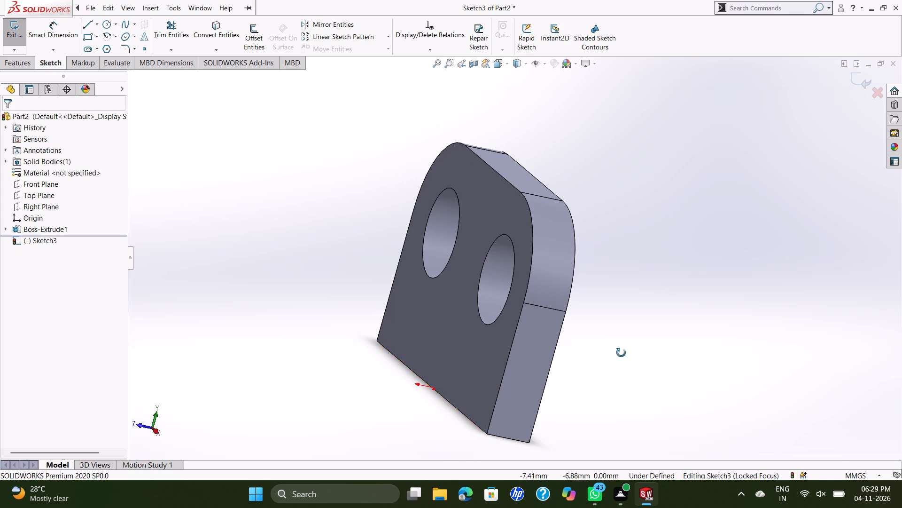
{"action": "middle_click_drag", "start_coordinate": [621, 353], "coordinate": [673, 278]}
{"action": "key", "text": "Escape"}
{"action": "scroll", "coordinate": [645, 302], "scroll_direction": "down", "scroll_amount": 2}
{"action": "scroll", "coordinate": [485, 256], "scroll_direction": "up", "scroll_amount": 2}
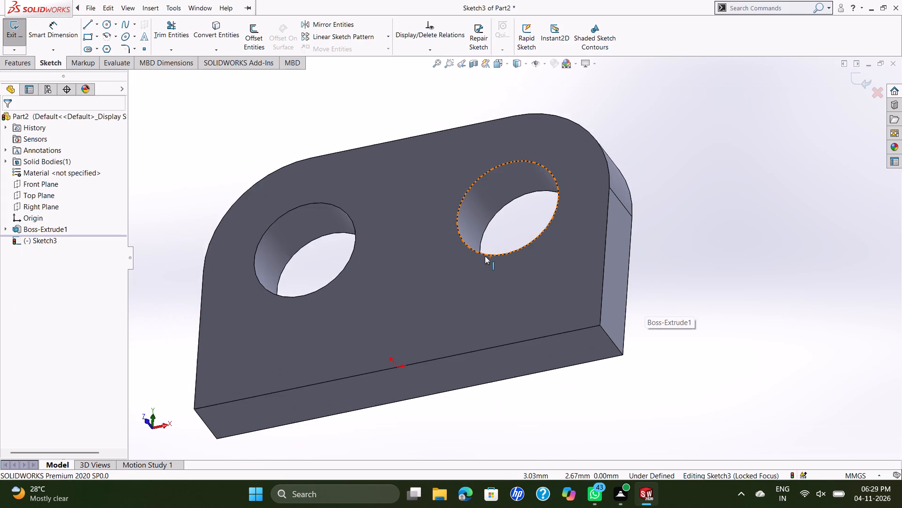
{"action": "scroll", "coordinate": [483, 256], "scroll_direction": "up", "scroll_amount": 1}
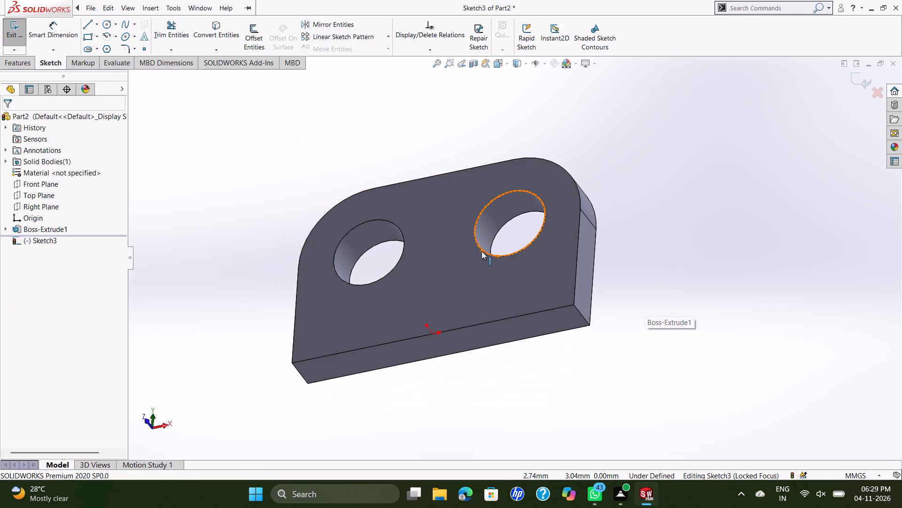
{"action": "middle_click_drag", "start_coordinate": [482, 251], "coordinate": [499, 272]}
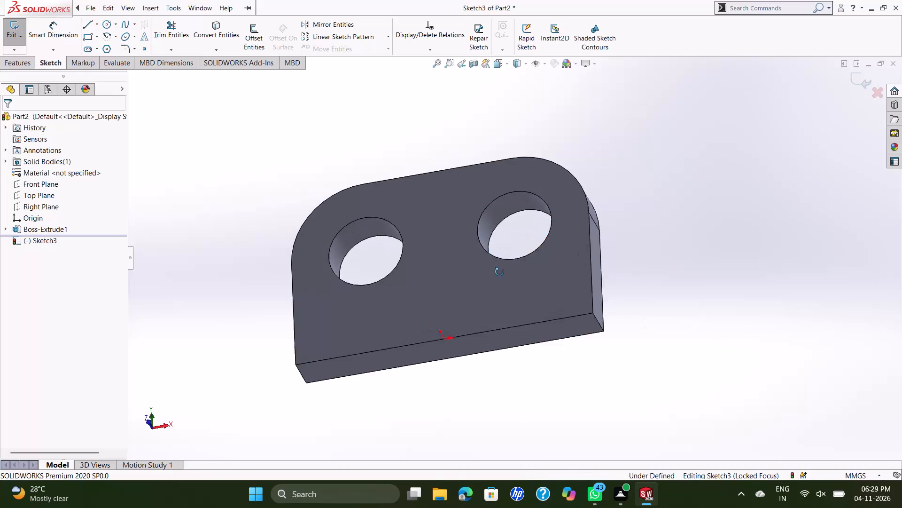
{"action": "middle_click_drag", "start_coordinate": [499, 272], "coordinate": [525, 351]}
{"action": "middle_click_drag", "start_coordinate": [568, 299], "coordinate": [623, 379]}
{"action": "scroll", "coordinate": [570, 302], "scroll_direction": "down", "scroll_amount": 1}
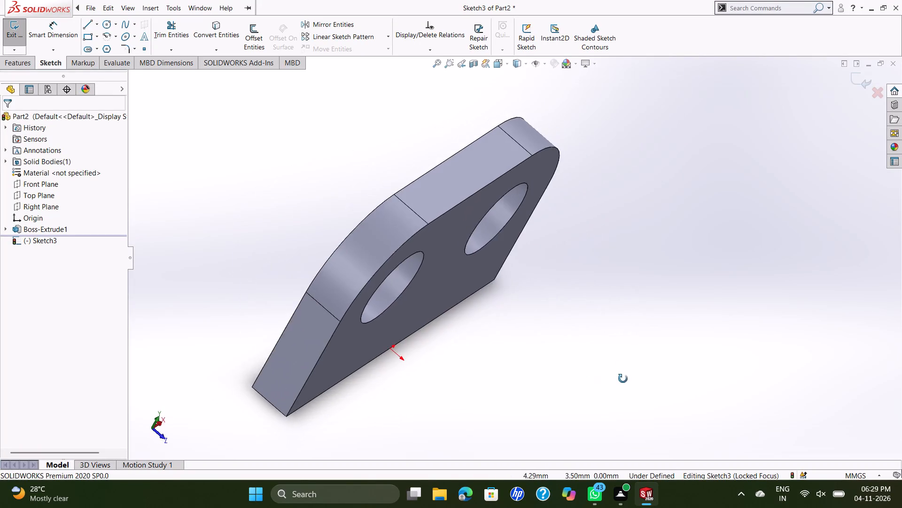
{"action": "middle_click_drag", "start_coordinate": [623, 379], "coordinate": [623, 344]}
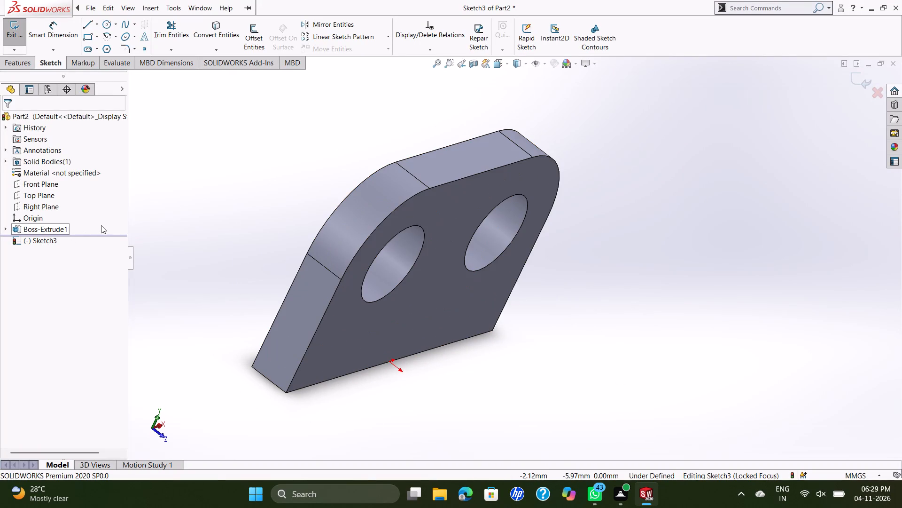
Examine the plate and its two holes from directly above and from several tilted front angles.
{"action": "left_click", "coordinate": [40, 194]}
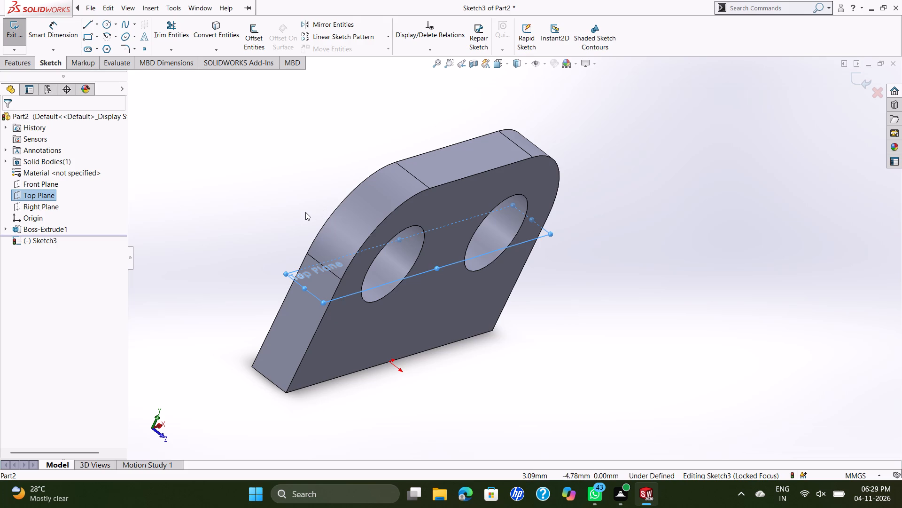
{"action": "key", "text": "ctrl+8"}
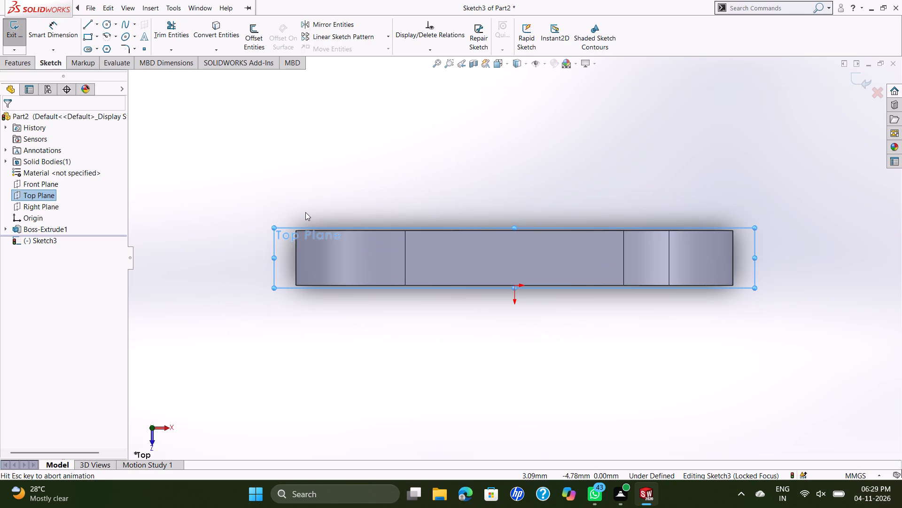
{"action": "key", "text": "Escape"}
{"action": "middle_click_drag", "start_coordinate": [514, 278], "coordinate": [521, 192]}
{"action": "scroll", "coordinate": [590, 271], "scroll_direction": "up", "scroll_amount": 2}
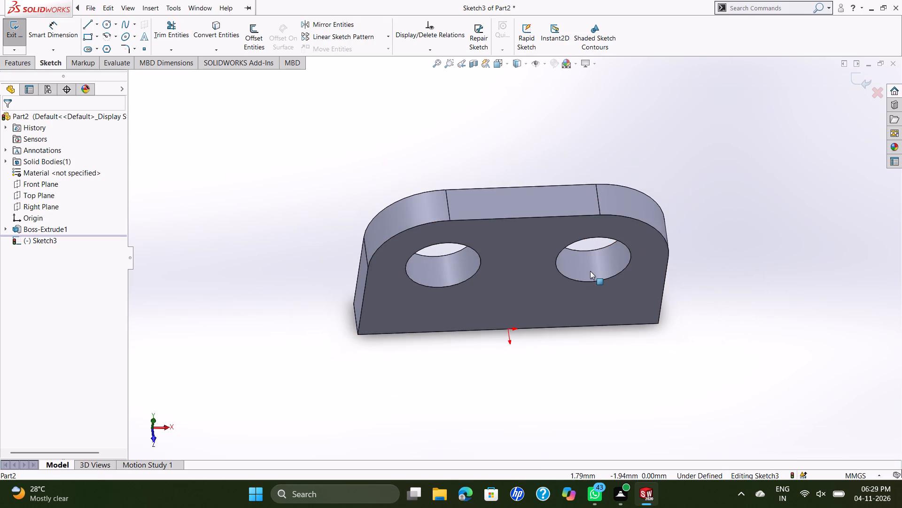
{"action": "scroll", "coordinate": [590, 271], "scroll_direction": "down", "scroll_amount": 2}
{"action": "scroll", "coordinate": [601, 291], "scroll_direction": "up", "scroll_amount": 2}
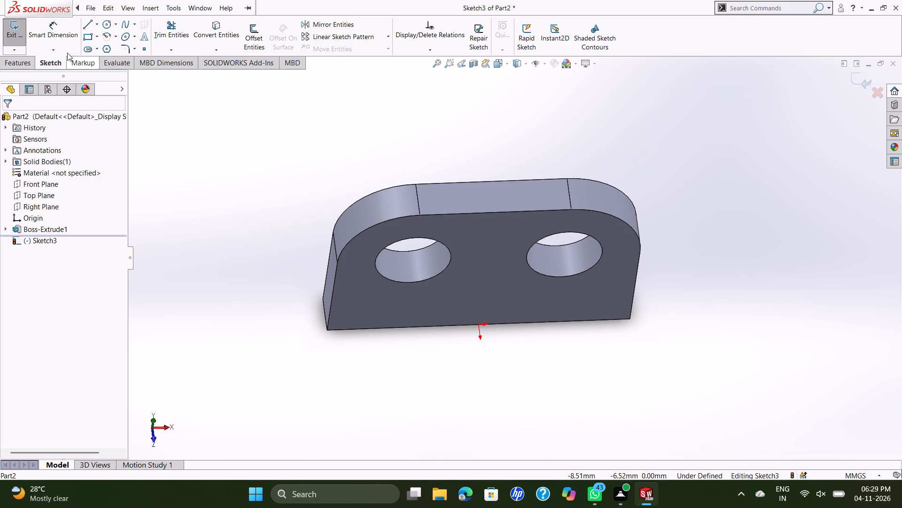
{"action": "middle_click_drag", "start_coordinate": [432, 248], "coordinate": [424, 215]}
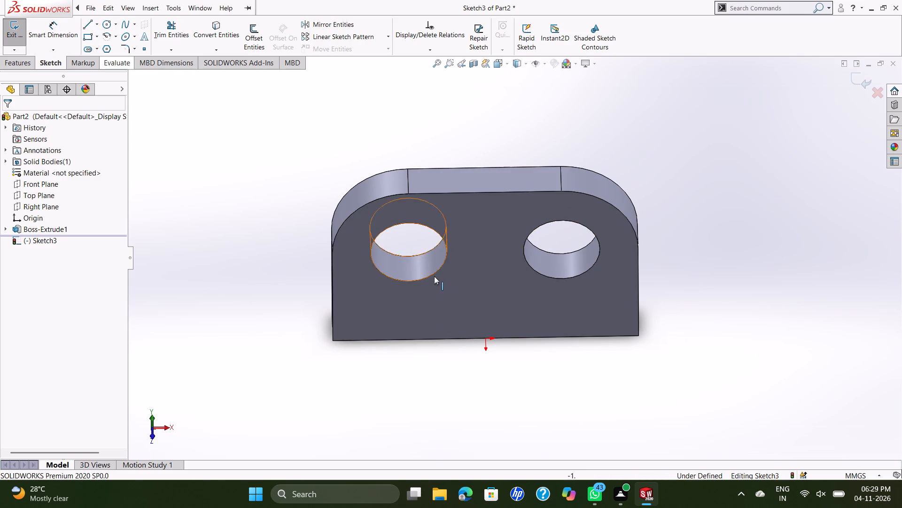
{"action": "middle_click_drag", "start_coordinate": [442, 278], "coordinate": [447, 233]}
{"action": "key", "text": "Escape"}
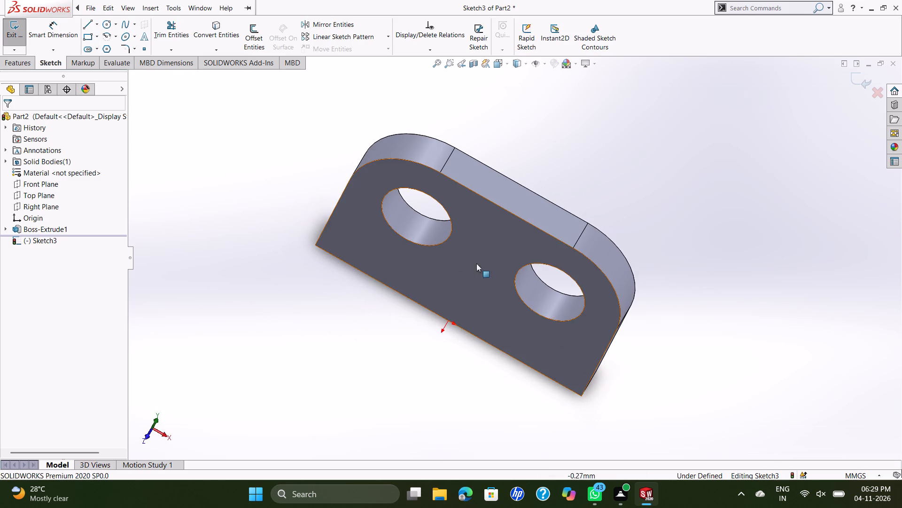
Undo the bottom-face sketch and the plate's extrusion, going back to the front profile sketch.
{"action": "key", "text": "ctrl+z"}
{"action": "key", "text": "ctrl+z"}
{"action": "key", "text": "ctrl+z"}
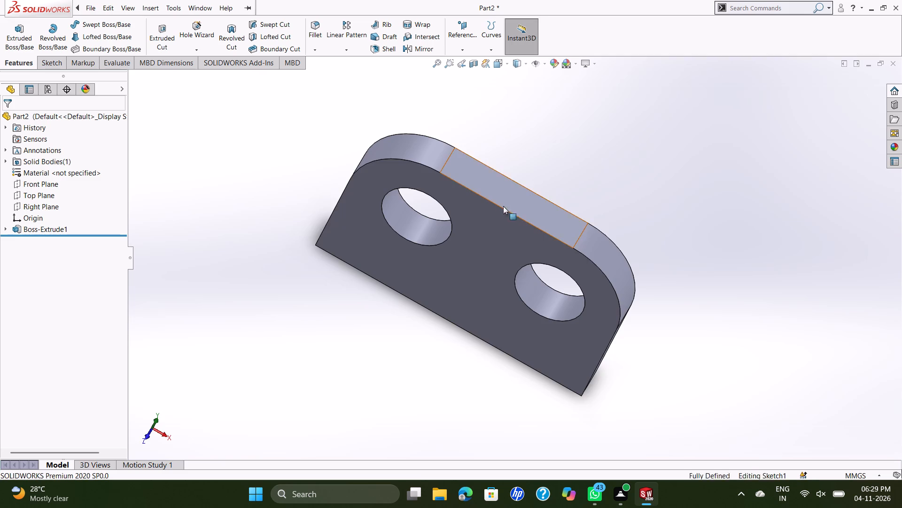
{"action": "key", "text": "ctrl+z"}
{"action": "key", "text": "ctrl+z"}
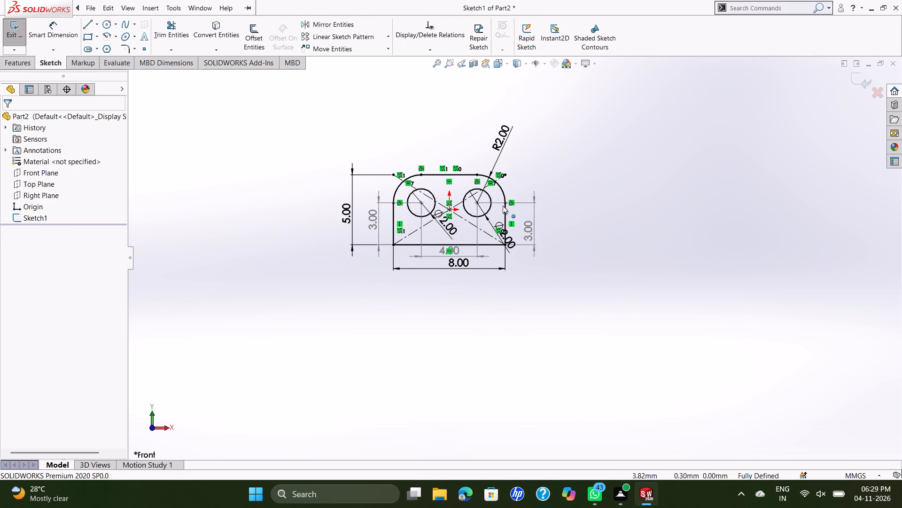
Undo the whole front profile sketch, including its holes, rounded corners, dimensions and rectangle, back to an empty part.
{"action": "key", "text": "ctrl+z"}
{"action": "key", "text": "ctrl+z"}
{"action": "key", "text": "ctrl+z"}
{"action": "key", "text": "ctrl+z"}
{"action": "key", "text": "ctrl+z"}
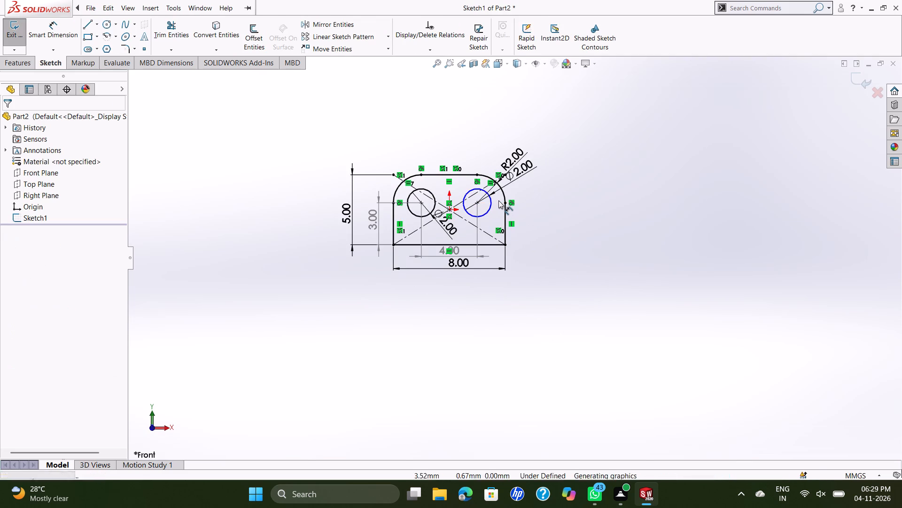
{"action": "key", "text": "ctrl+z"}
{"action": "key", "text": "ctrl+z"}
{"action": "key", "text": "ctrl+z"}
{"action": "key", "text": "ctrl+z"}
{"action": "key", "text": "ctrl+z"}
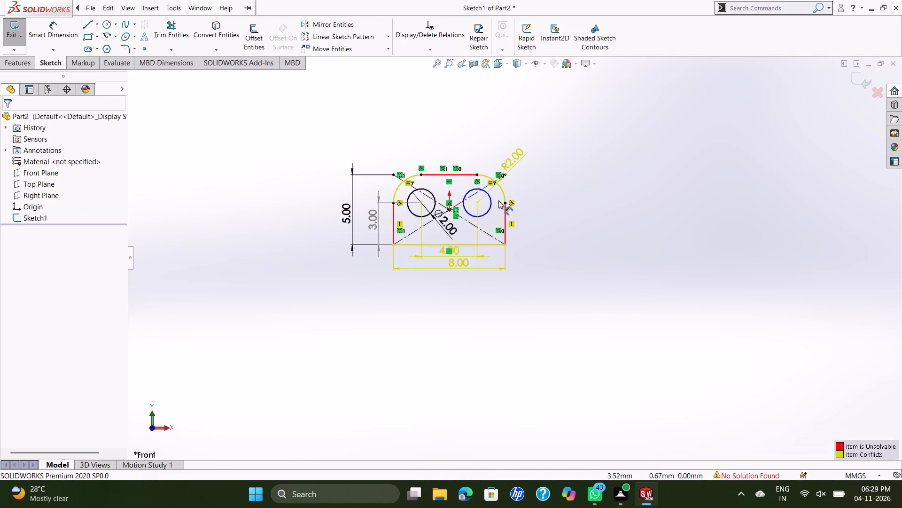
{"action": "key", "text": "ctrl+z"}
{"action": "key", "text": "ctrl+z"}
{"action": "key", "text": "ctrl+z"}
{"action": "key", "text": "ctrl+z"}
{"action": "key", "text": "ctrl+z"}
{"action": "key", "text": "ctrl+z"}
{"action": "key", "text": "ctrl+z"}
{"action": "key", "text": "ctrl+z"}
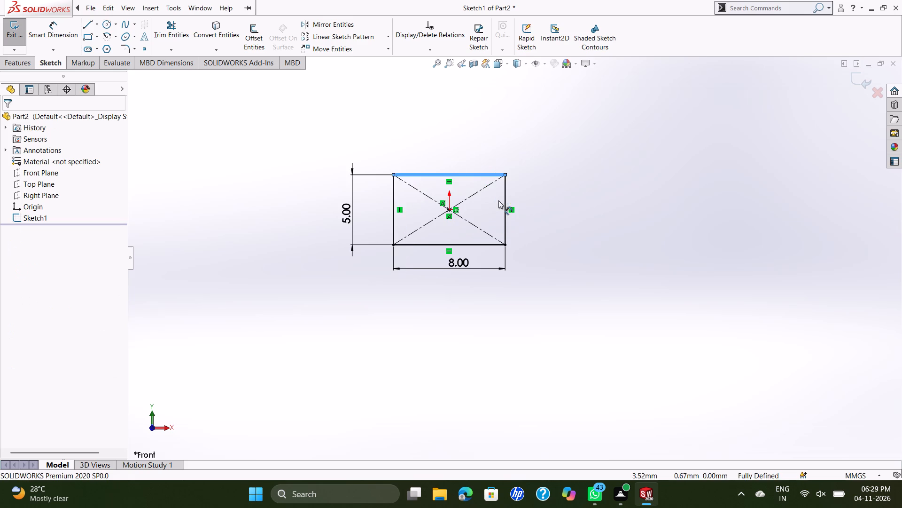
{"action": "key", "text": "ctrl+z"}
{"action": "key", "text": "ctrl+z"}
{"action": "key", "text": "ctrl+z"}
{"action": "key", "text": "ctrl+z"}
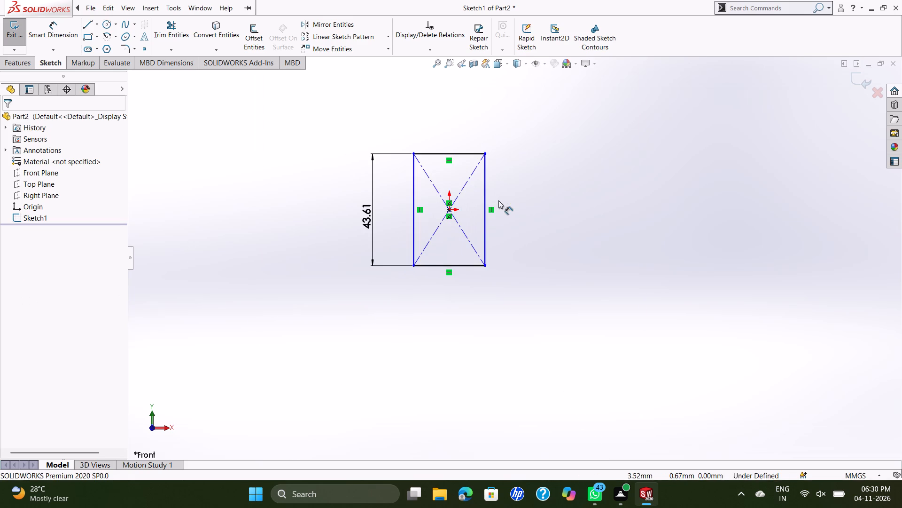
{"action": "key", "text": "ctrl+z"}
{"action": "key", "text": "ctrl+z"}
{"action": "key", "text": "ctrl+z"}
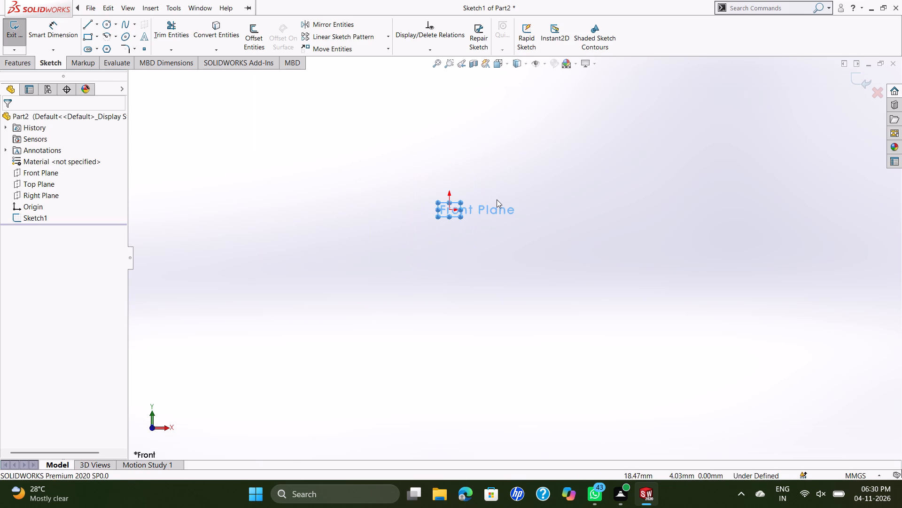
Sketch a center rectangle about 103 by 47 mm on the Top Plane, centred on the origin.
{"action": "left_click", "coordinate": [46, 186]}
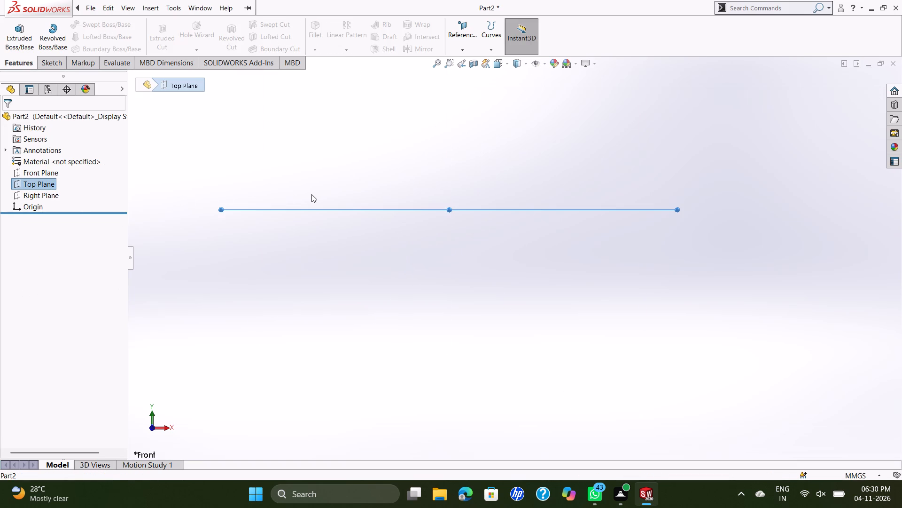
{"action": "right_click", "coordinate": [309, 195]}
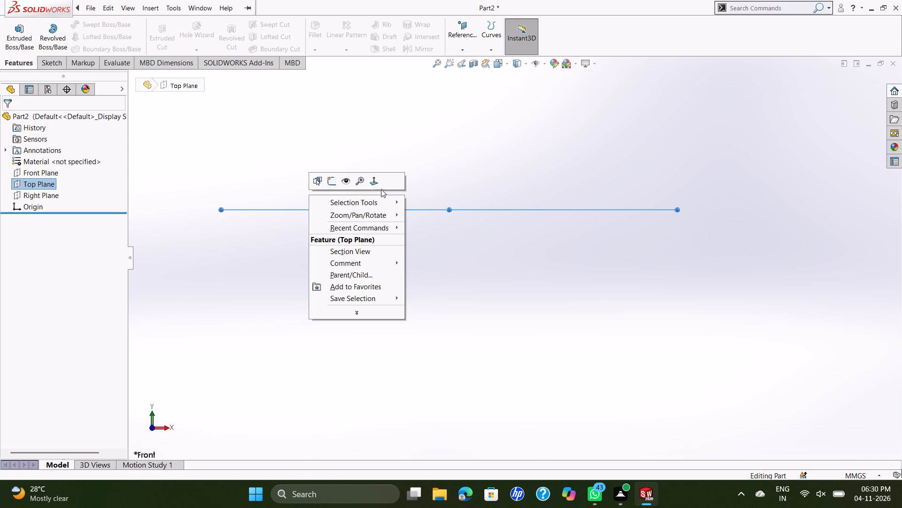
{"action": "left_click", "coordinate": [373, 181]}
{"action": "scroll", "coordinate": [517, 233], "scroll_direction": "down", "scroll_amount": 1}
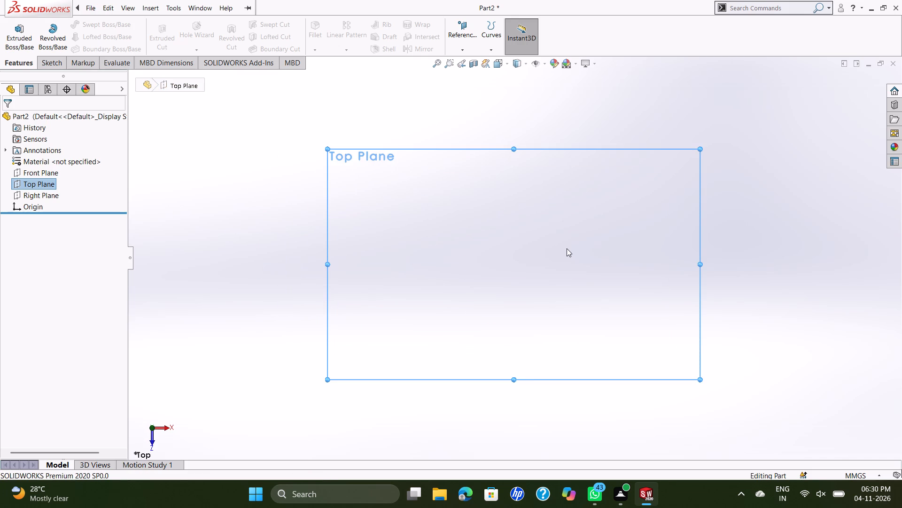
{"action": "scroll", "coordinate": [567, 248], "scroll_direction": "up", "scroll_amount": 1}
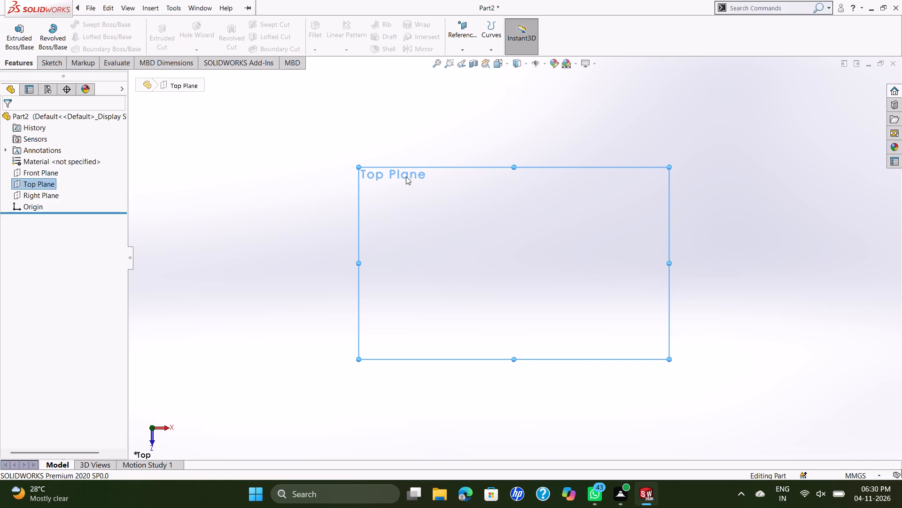
{"action": "left_click", "coordinate": [59, 71]}
{"action": "left_click", "coordinate": [58, 62]}
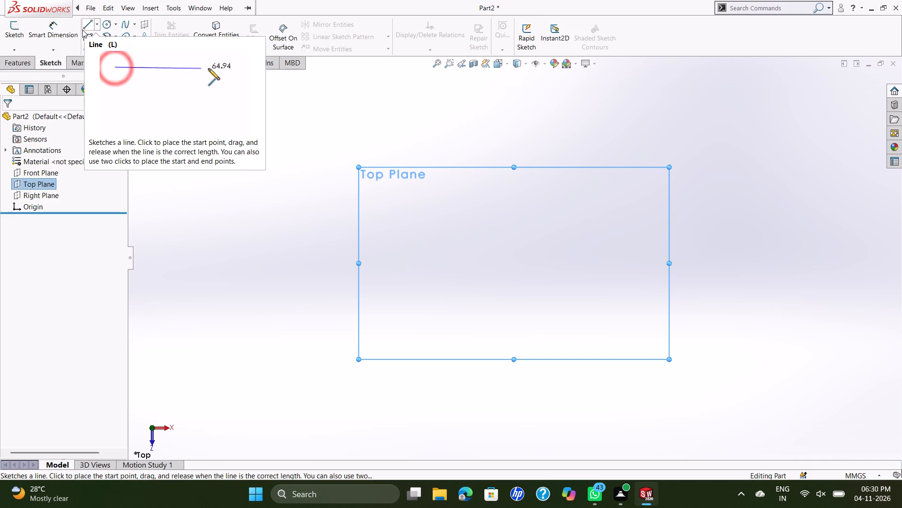
{"action": "left_click", "coordinate": [88, 38]}
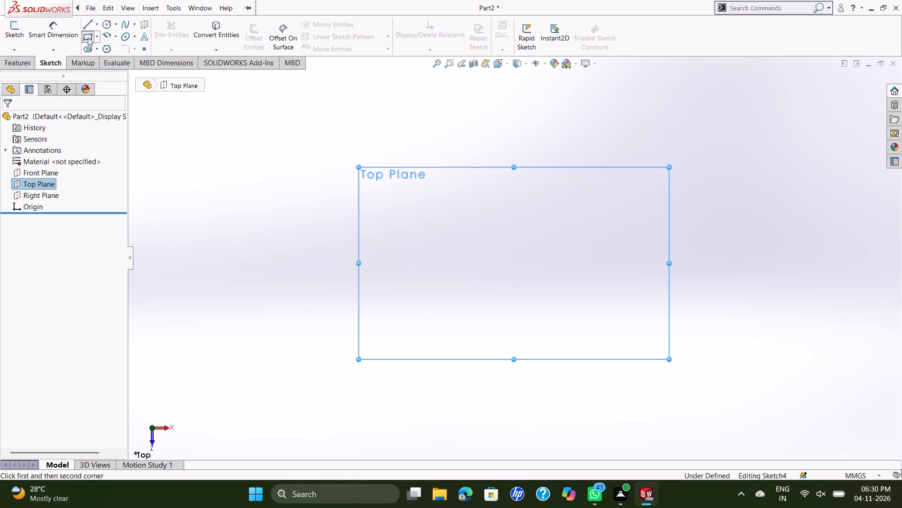
{"action": "left_click", "coordinate": [96, 37]}
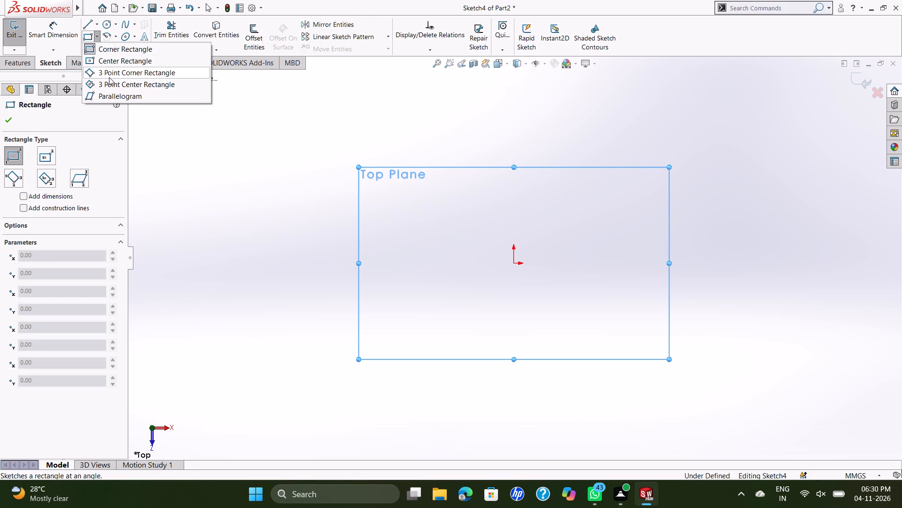
{"action": "left_click", "coordinate": [112, 63]}
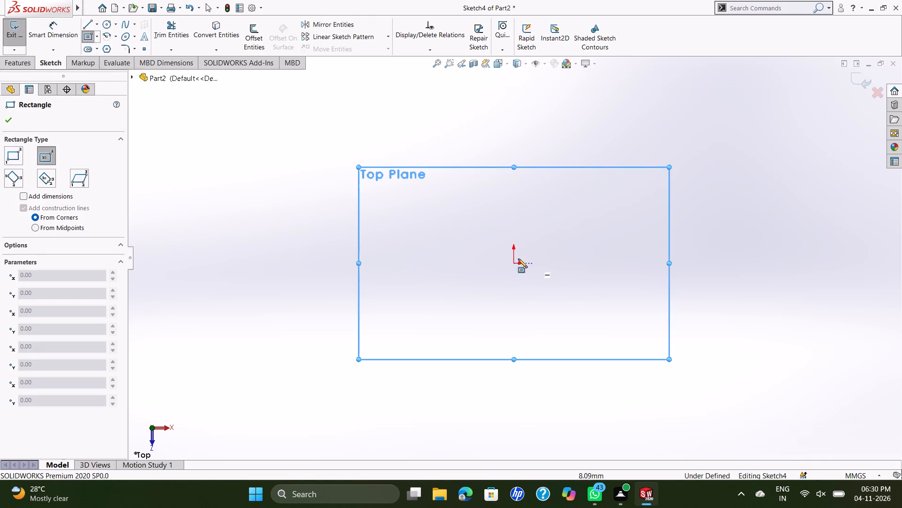
{"action": "left_click", "coordinate": [513, 261]}
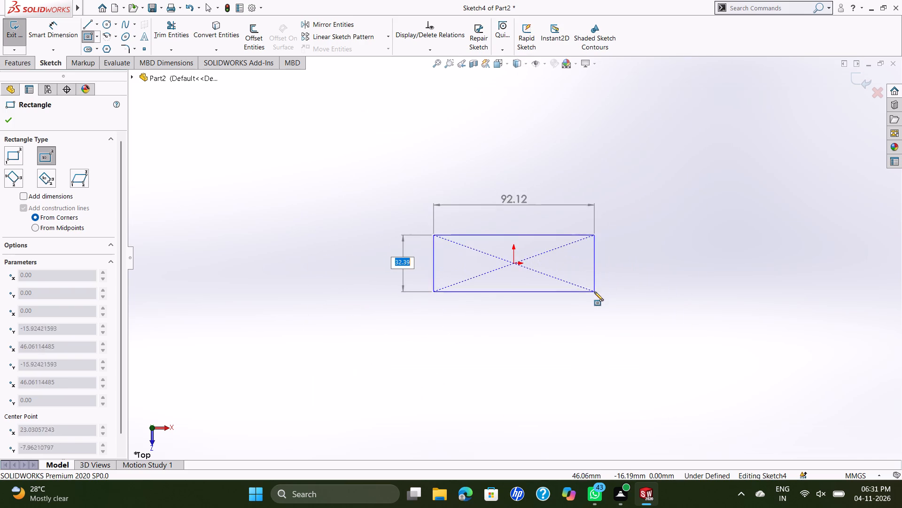
{"action": "left_click", "coordinate": [604, 304]}
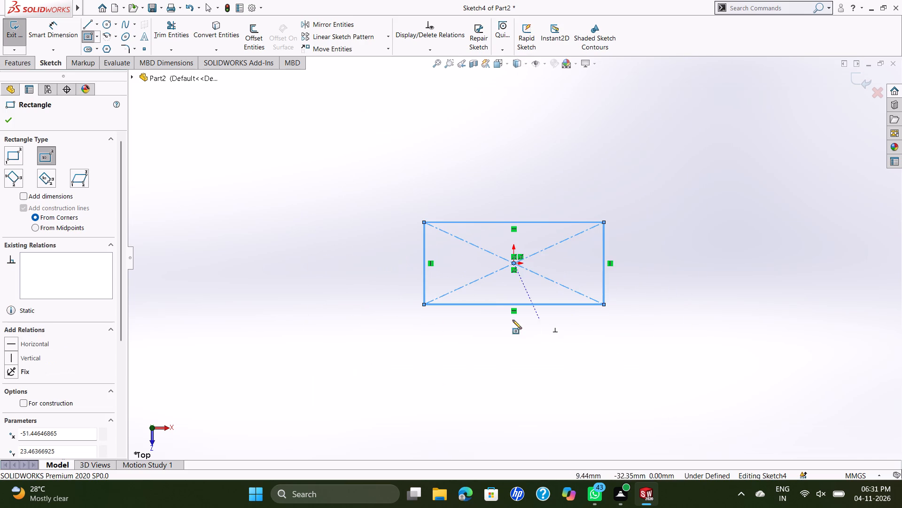
Dimension the rectangle's lower horizontal edge to 8 mm.
{"action": "left_click", "coordinate": [48, 42]}
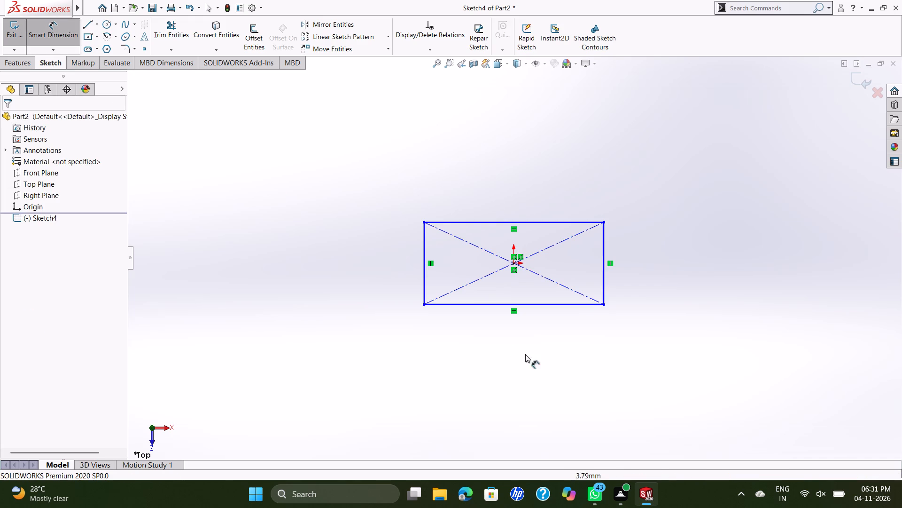
{"action": "left_click", "coordinate": [522, 306]}
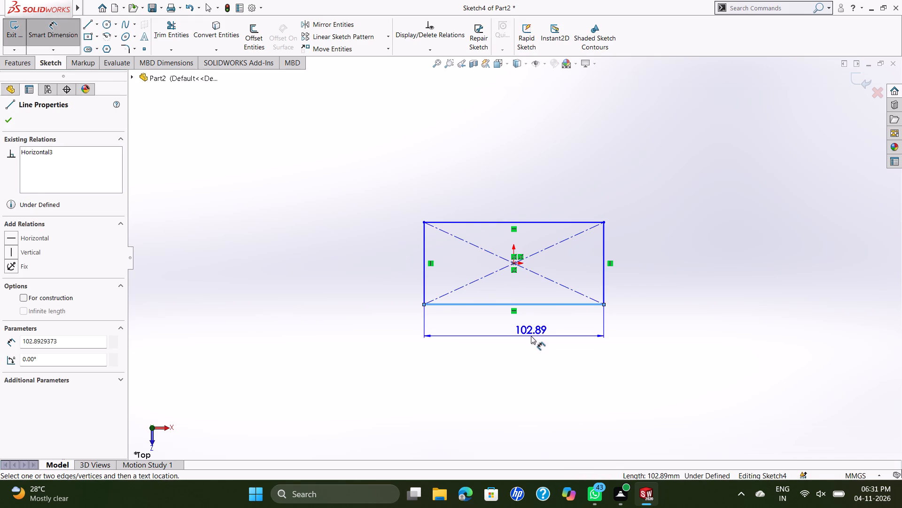
{"action": "left_click", "coordinate": [531, 336]}
{"action": "key", "text": "8"}
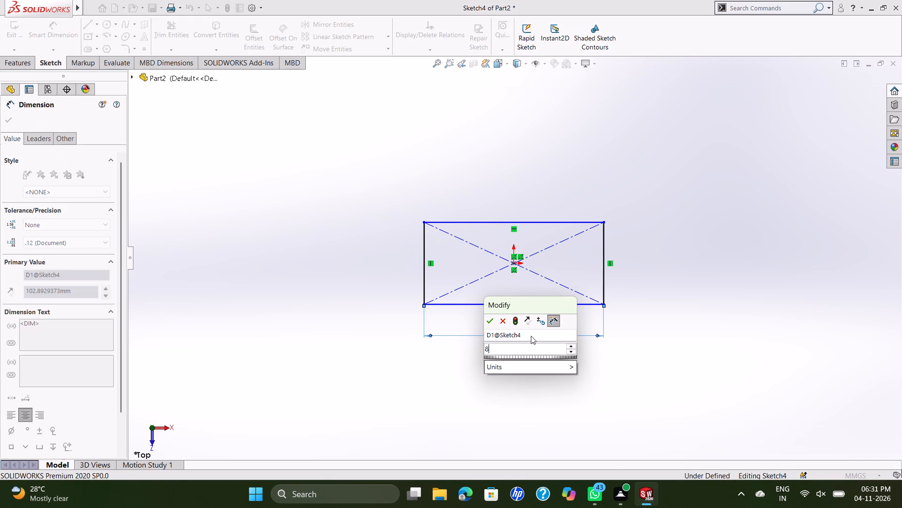
{"action": "key", "text": "Return"}
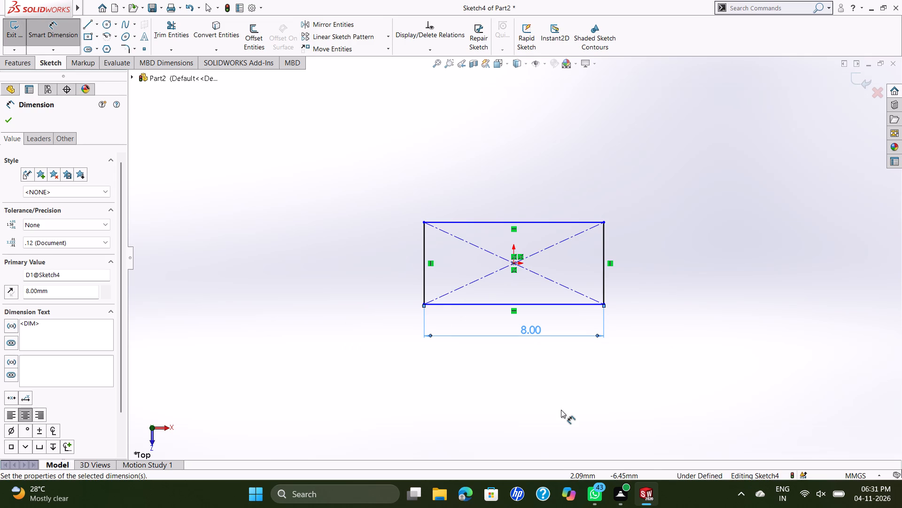
Dimension the distance between the rectangle's two horizontal edges to 6 mm.
{"action": "scroll", "coordinate": [565, 314], "scroll_direction": "down", "scroll_amount": 2}
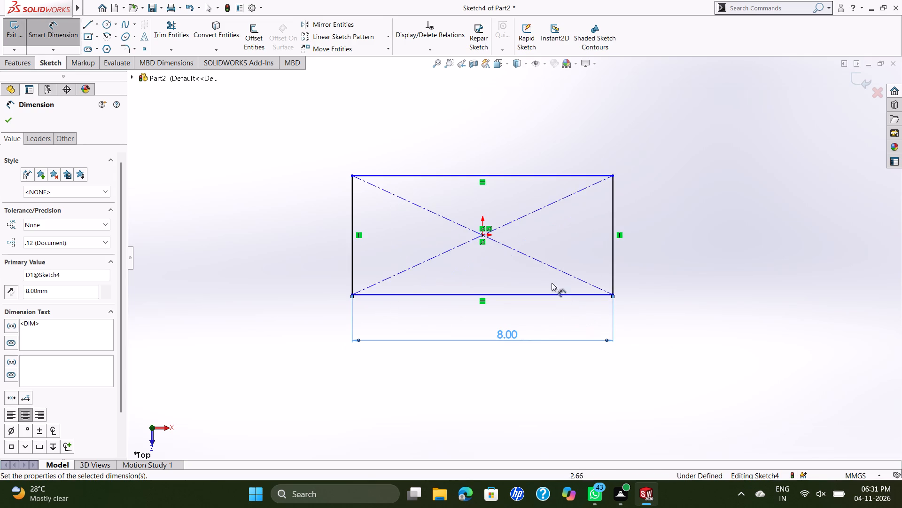
{"action": "left_click", "coordinate": [480, 178]}
{"action": "key", "text": "Escape"}
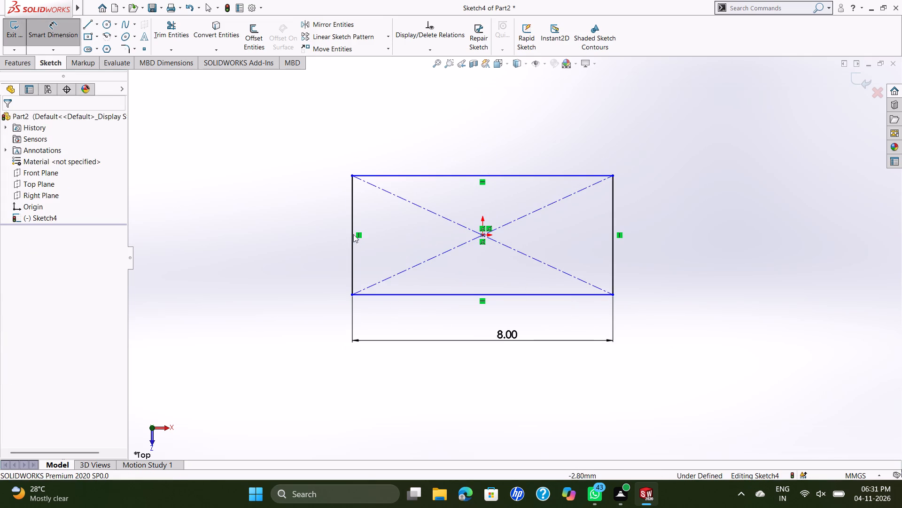
{"action": "left_click", "coordinate": [396, 175]}
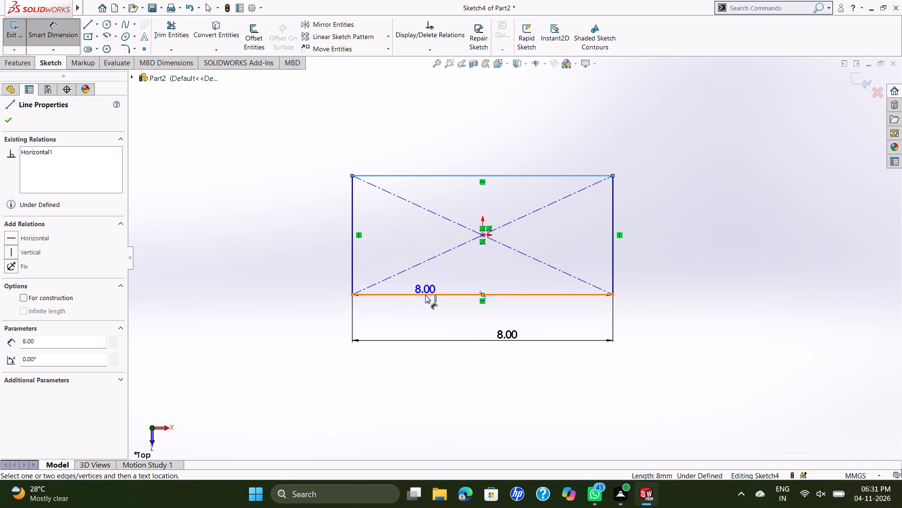
{"action": "left_click", "coordinate": [425, 295]}
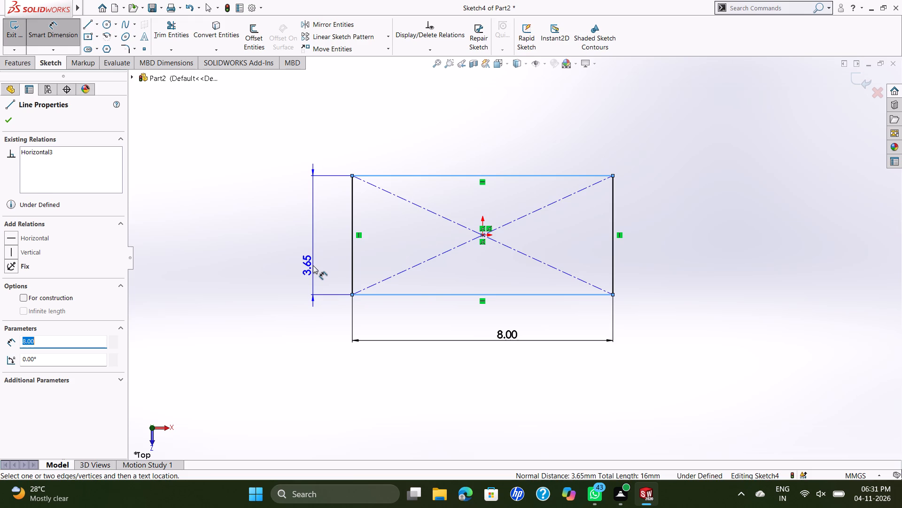
{"action": "left_click", "coordinate": [313, 265]}
{"action": "key", "text": "6"}
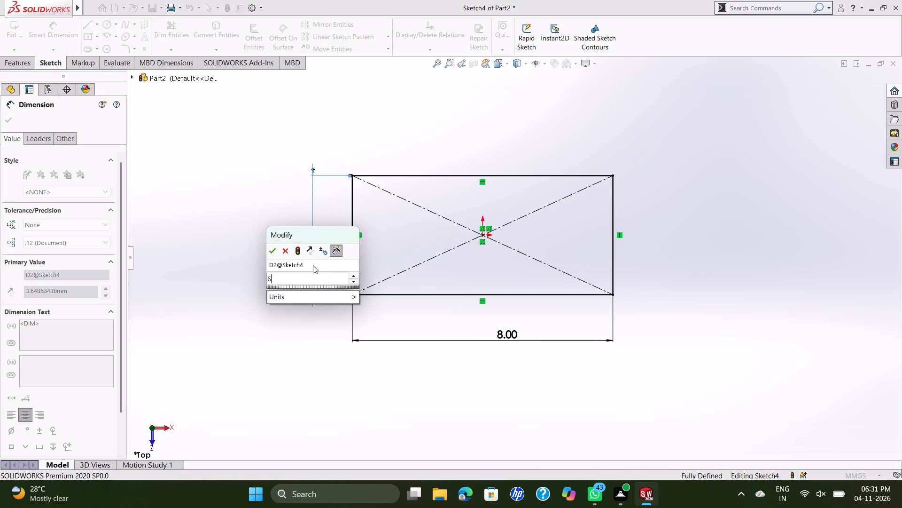
{"action": "key", "text": "Return"}
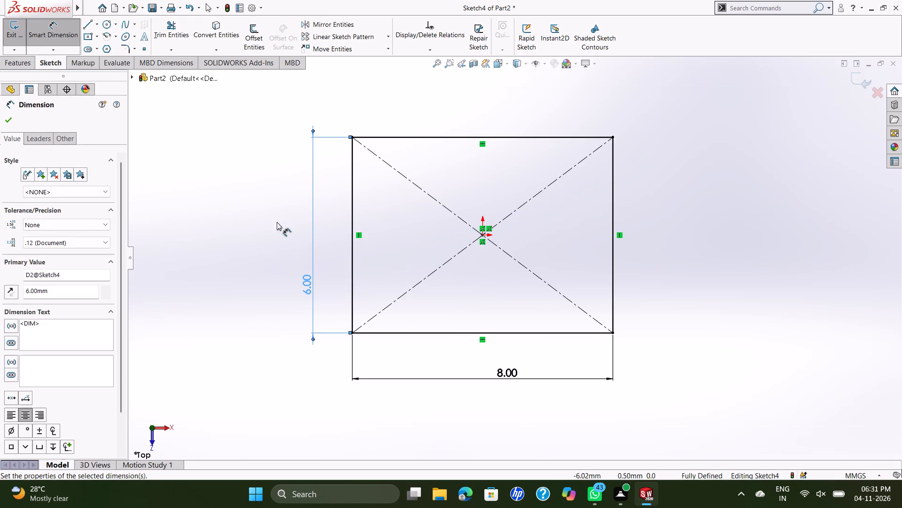
{"action": "key", "text": "Escape"}
Apply 1.5 mm sketch fillets to the two upper corners of the 8 by 6 mm rectangle.
{"action": "left_click", "coordinate": [122, 50]}
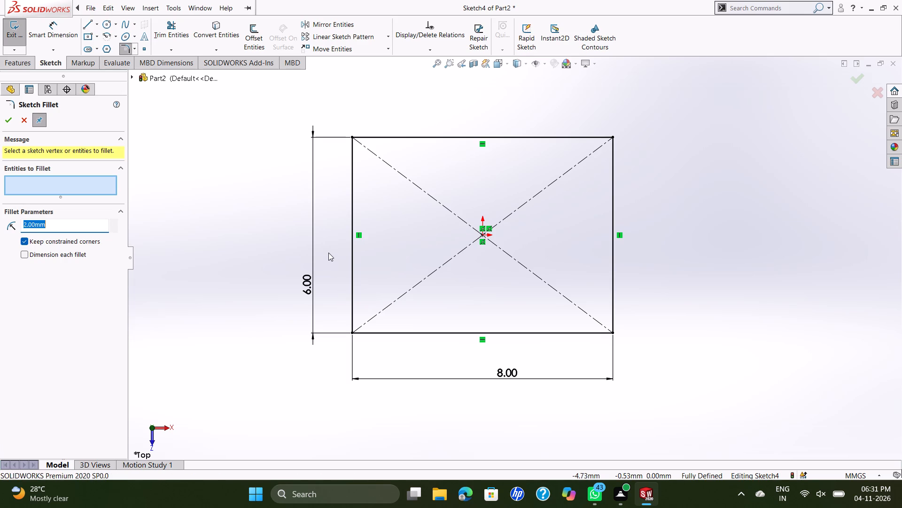
{"action": "type", "text": "1.5"}
{"action": "key", "text": "Return"}
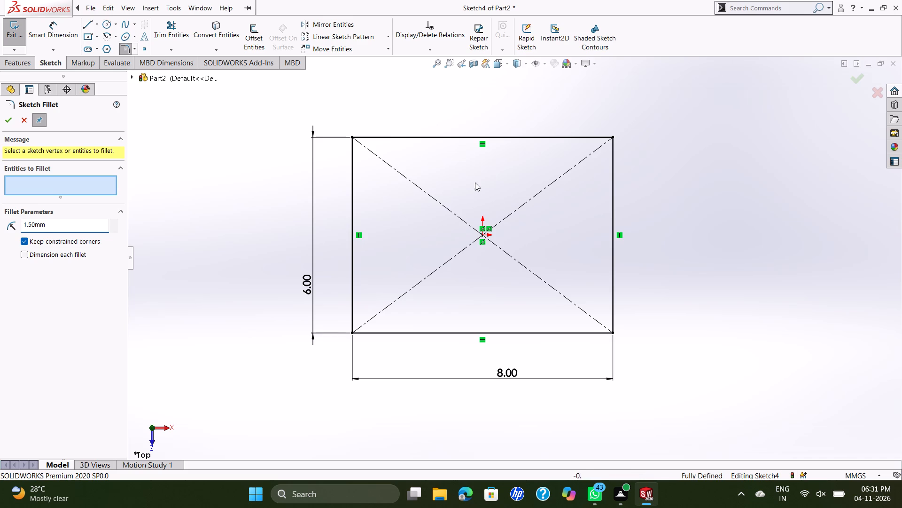
{"action": "left_click", "coordinate": [351, 170]}
{"action": "left_click", "coordinate": [385, 139]}
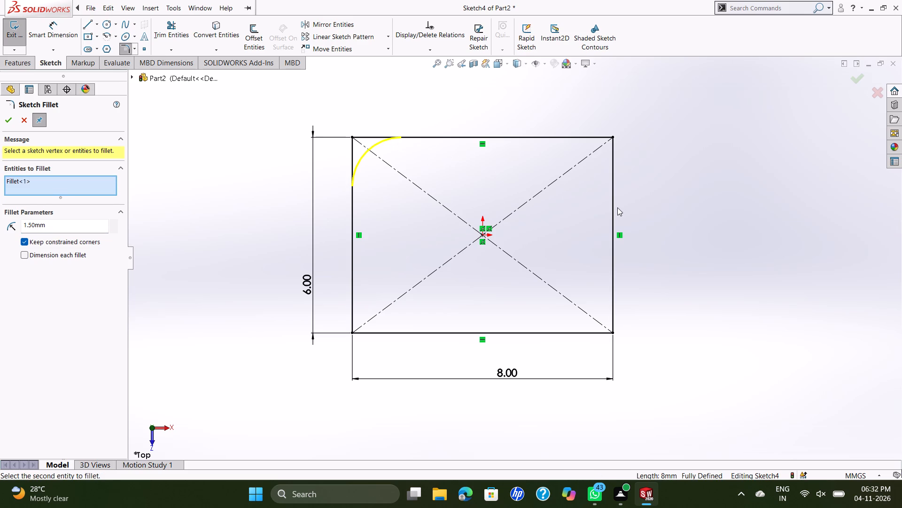
{"action": "left_click", "coordinate": [613, 205]}
{"action": "left_click", "coordinate": [571, 137]}
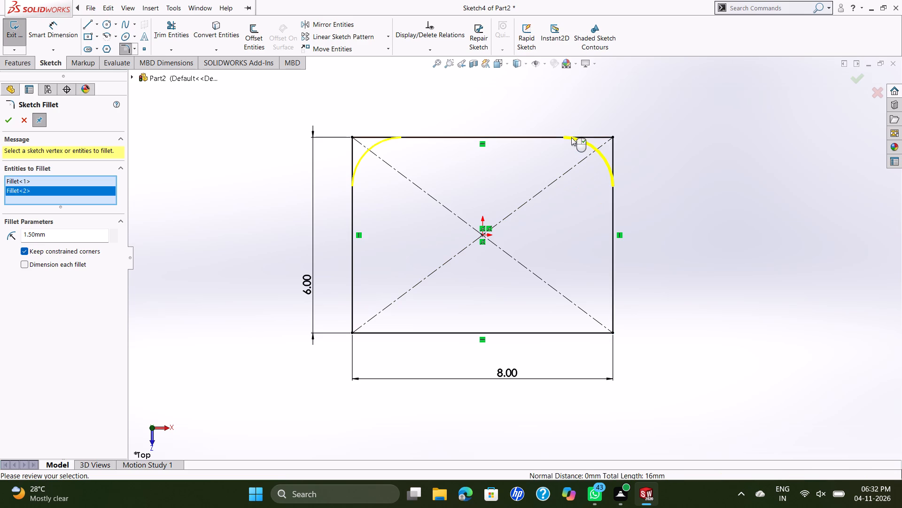
{"action": "left_click", "coordinate": [9, 119]}
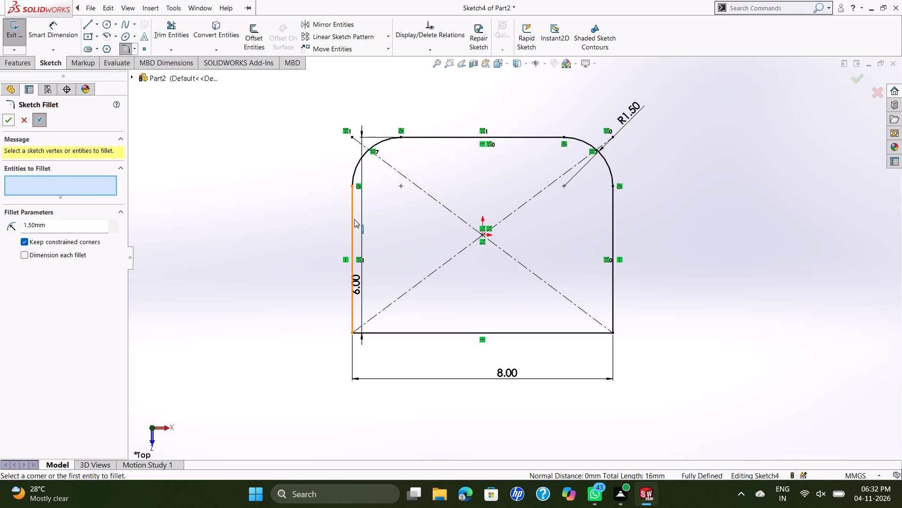
Move the 6 mm height dimension outside the profile, clear of its left edge.
{"action": "left_click_drag", "start_coordinate": [361, 213], "coordinate": [330, 199]}
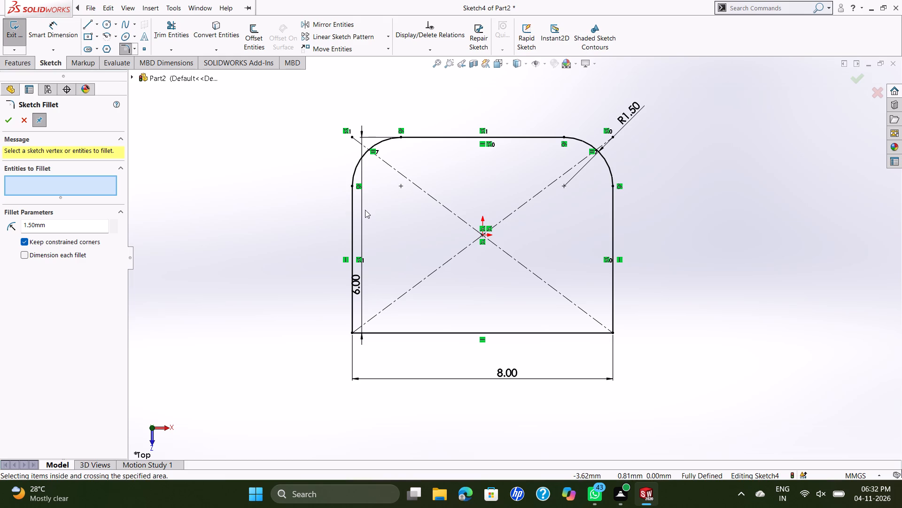
{"action": "key", "text": "Escape"}
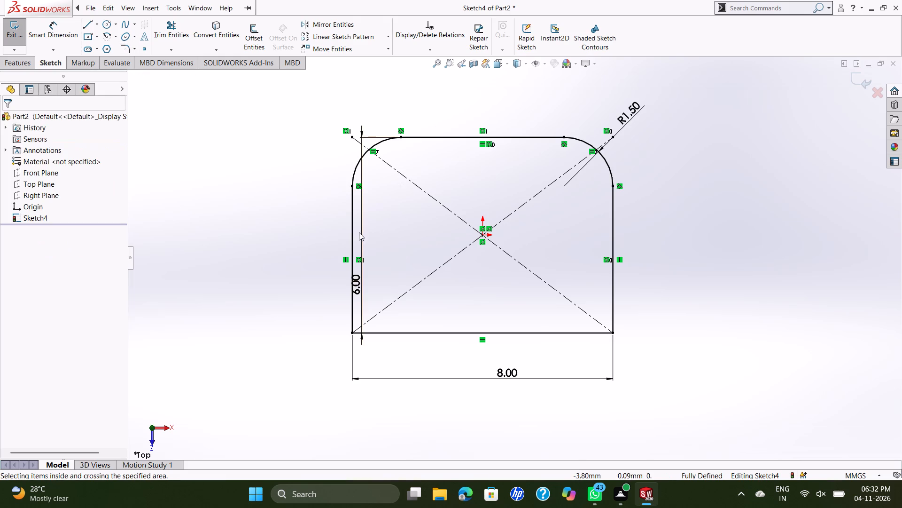
{"action": "left_click_drag", "start_coordinate": [362, 231], "coordinate": [314, 217]}
{"action": "key", "text": "Escape"}
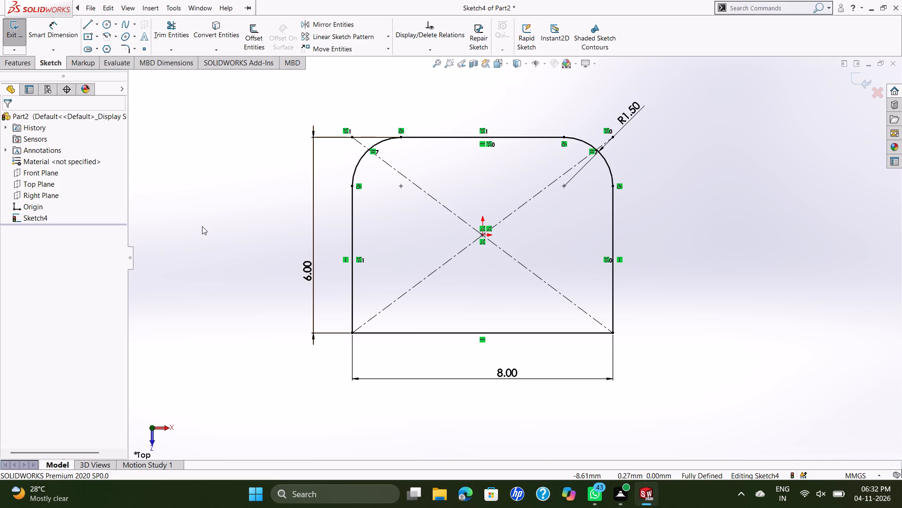
Sketch a closed four-line rectangle about 2 by 1.93 mm inside the profile's left edge, starting at the upper-left fillet's lower end.
{"action": "left_click", "coordinate": [90, 27]}
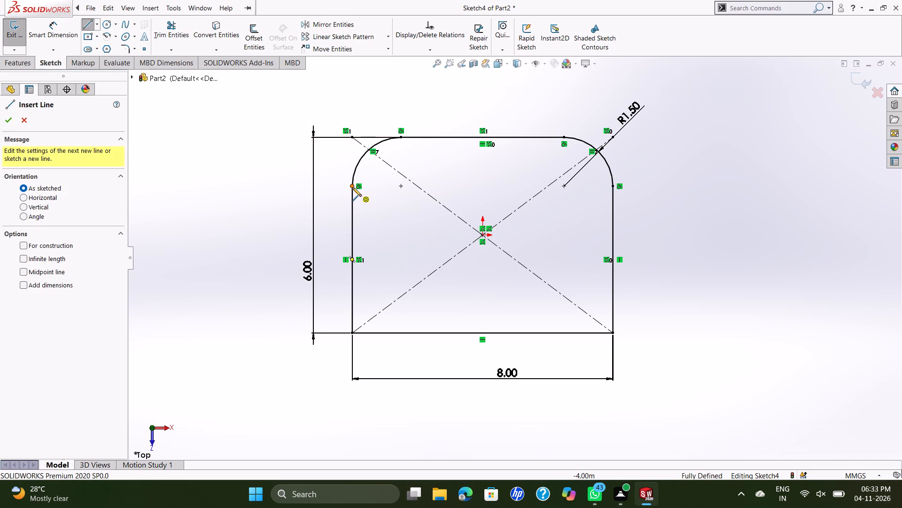
{"action": "left_click", "coordinate": [351, 185]}
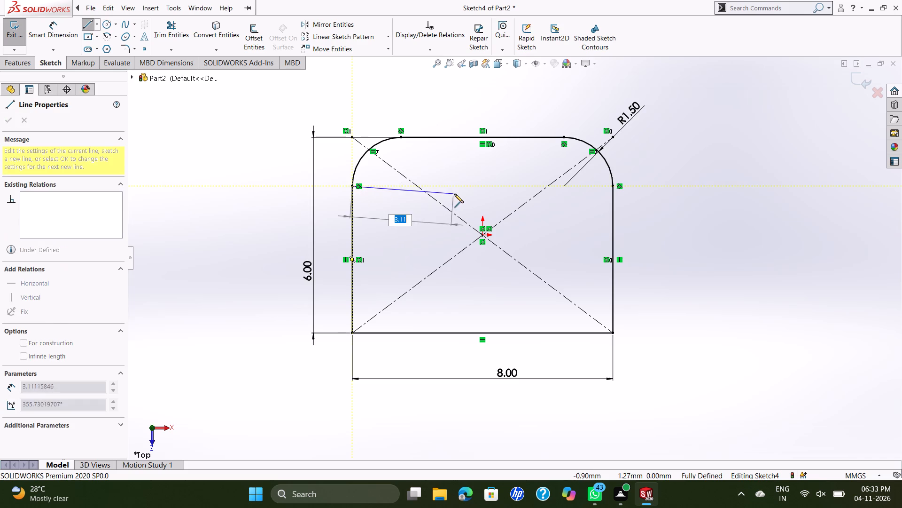
{"action": "left_click", "coordinate": [419, 186]}
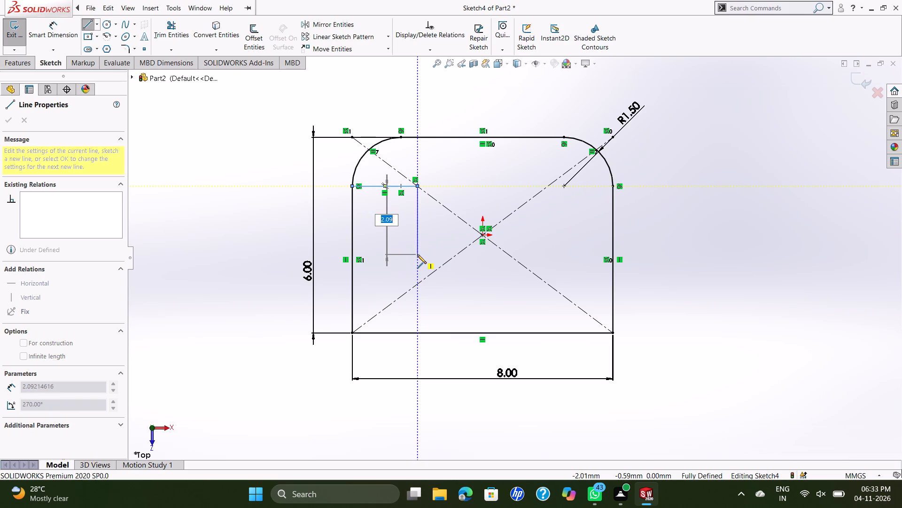
{"action": "left_click", "coordinate": [416, 249]}
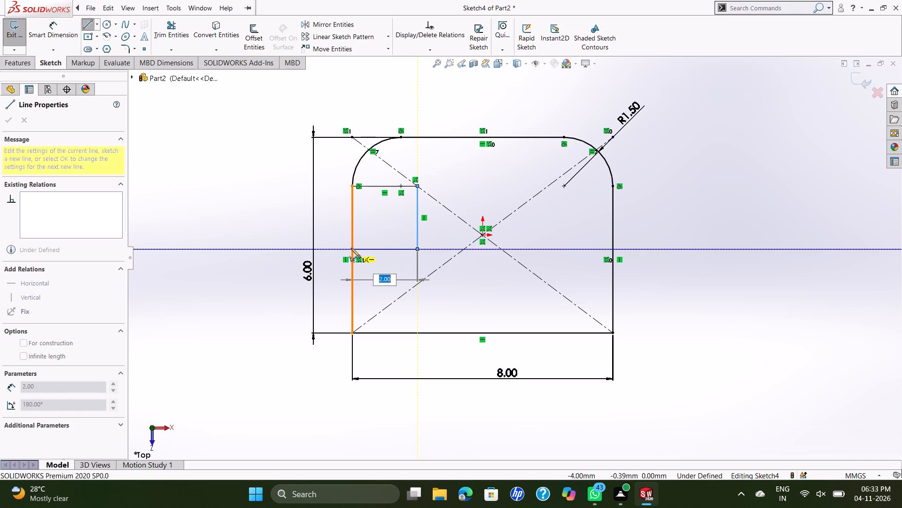
{"action": "left_click", "coordinate": [352, 249]}
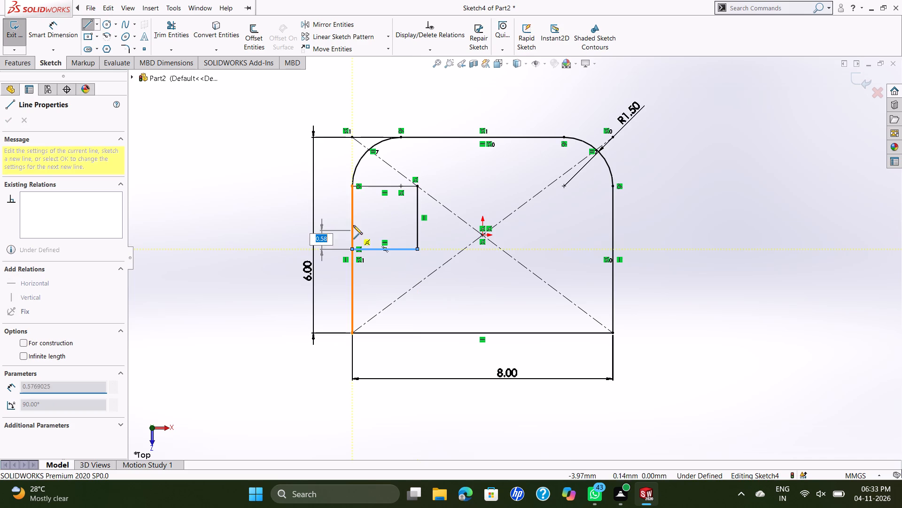
{"action": "left_click", "coordinate": [352, 184]}
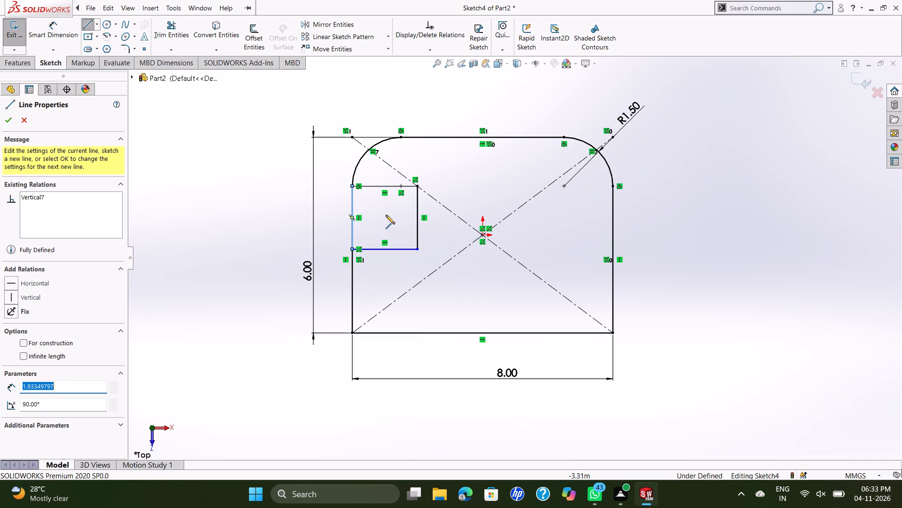
{"action": "key", "text": "Escape"}
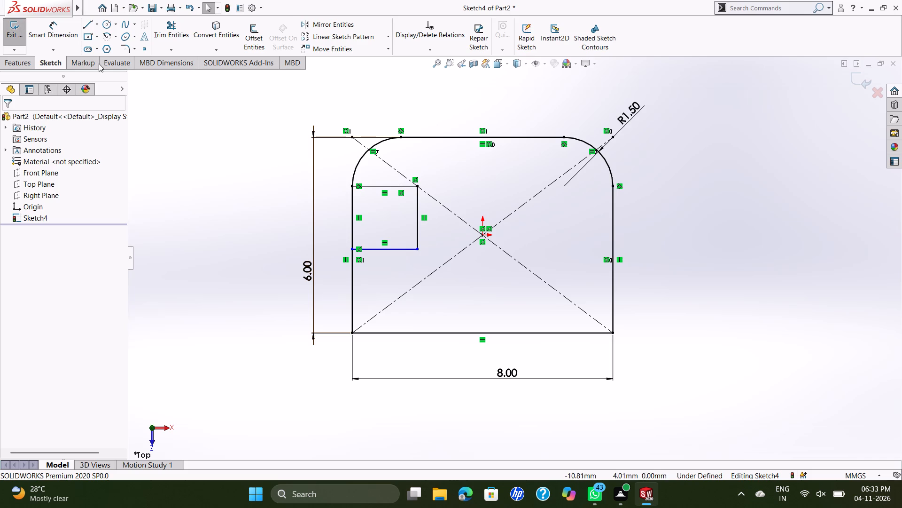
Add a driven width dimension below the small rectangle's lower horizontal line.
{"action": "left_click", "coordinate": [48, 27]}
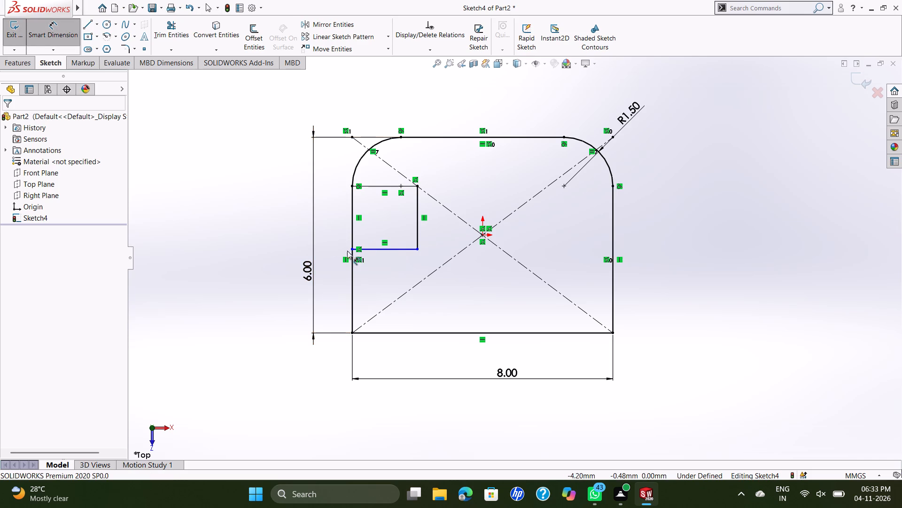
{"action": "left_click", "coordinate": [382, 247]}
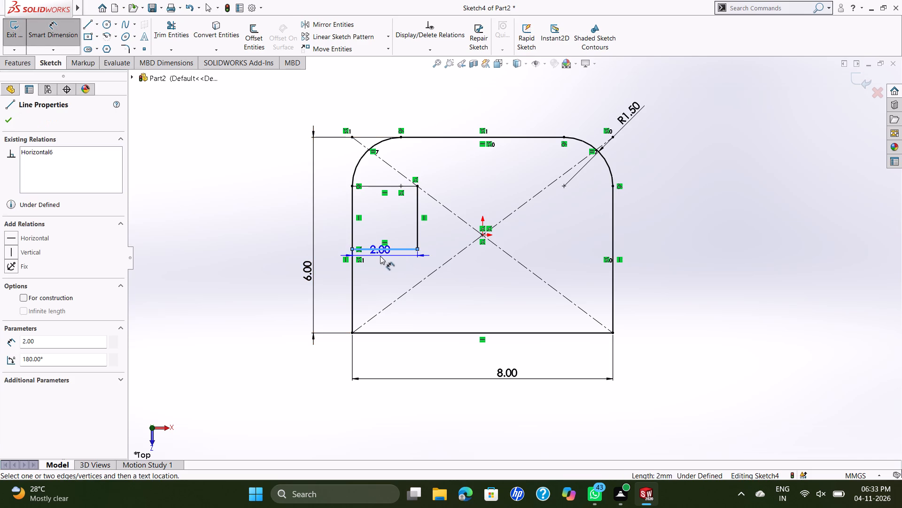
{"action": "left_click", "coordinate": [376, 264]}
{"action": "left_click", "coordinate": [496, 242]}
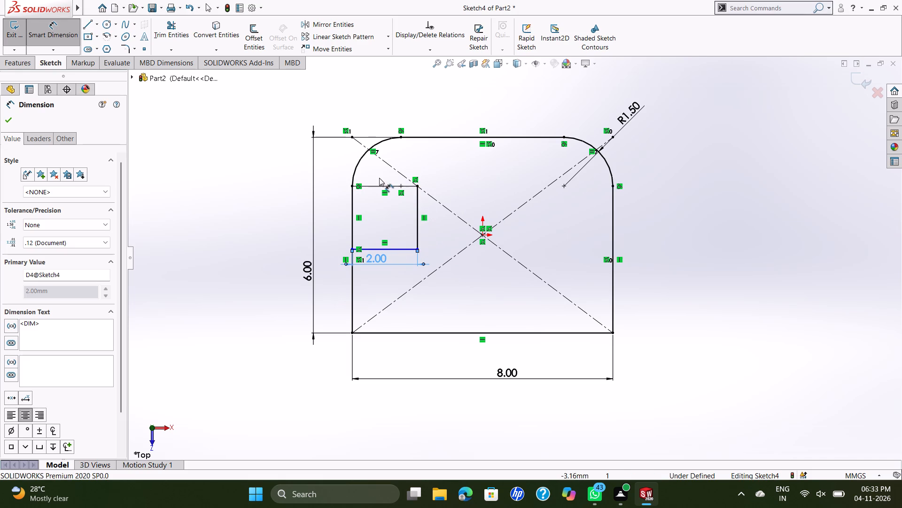
Dimension the small rectangle's right vertical line to 2 mm.
{"action": "left_click", "coordinate": [417, 197]}
{"action": "left_click", "coordinate": [443, 218]}
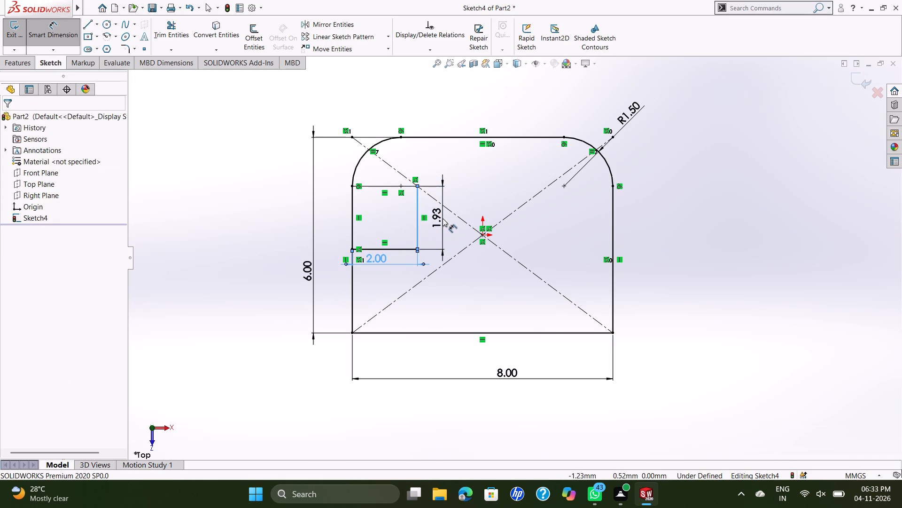
{"action": "type", "text": "20"}
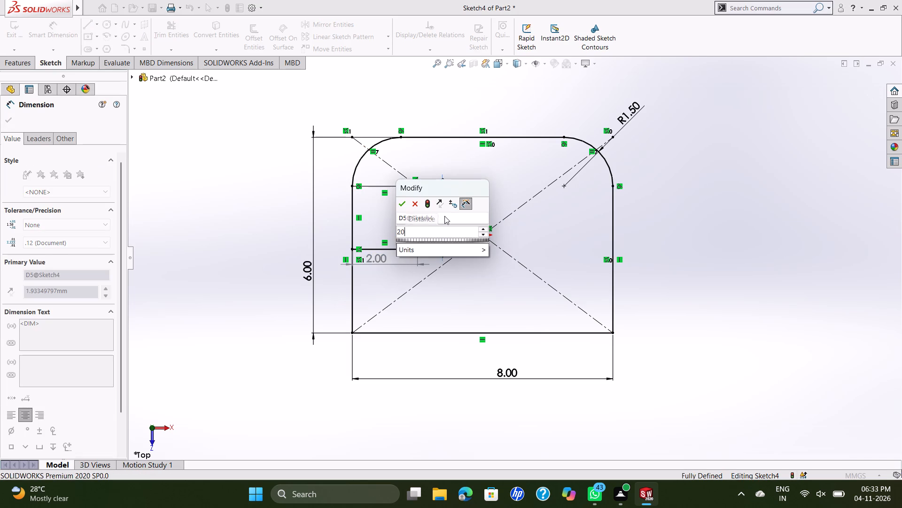
{"action": "key", "text": "BackSpace"}
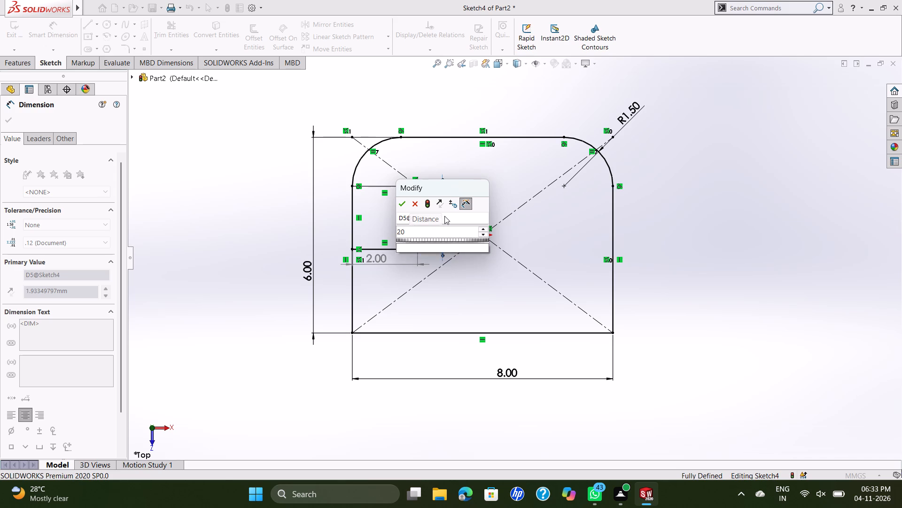
{"action": "key", "text": "Return"}
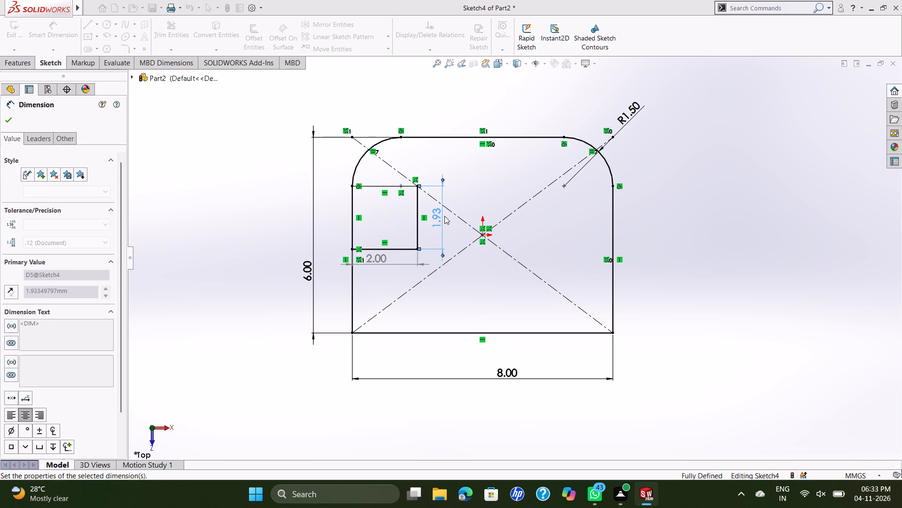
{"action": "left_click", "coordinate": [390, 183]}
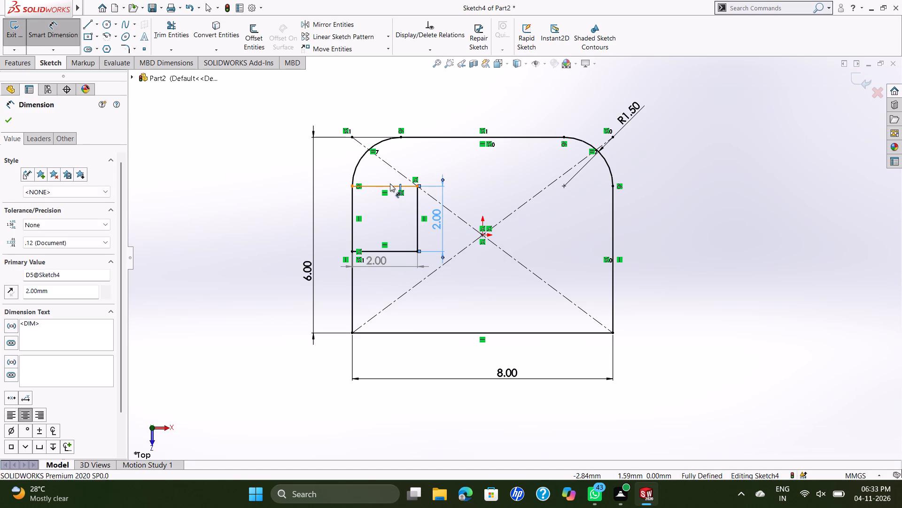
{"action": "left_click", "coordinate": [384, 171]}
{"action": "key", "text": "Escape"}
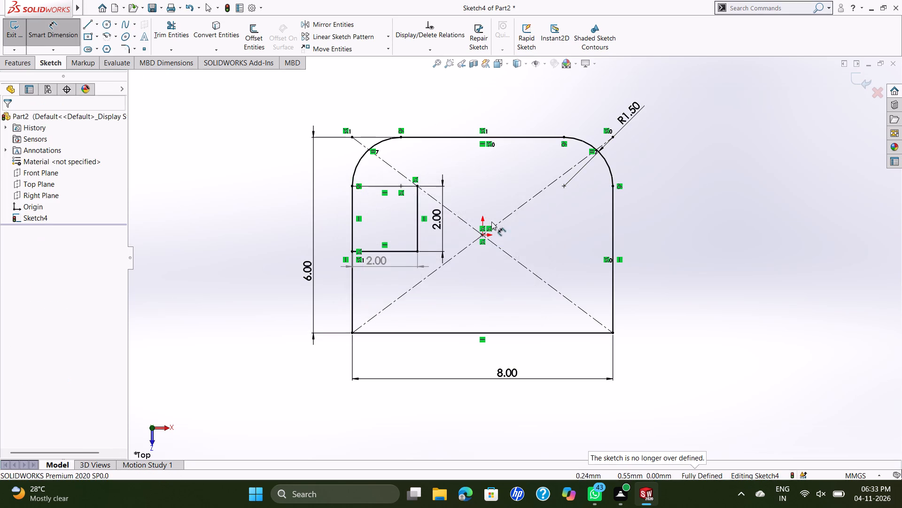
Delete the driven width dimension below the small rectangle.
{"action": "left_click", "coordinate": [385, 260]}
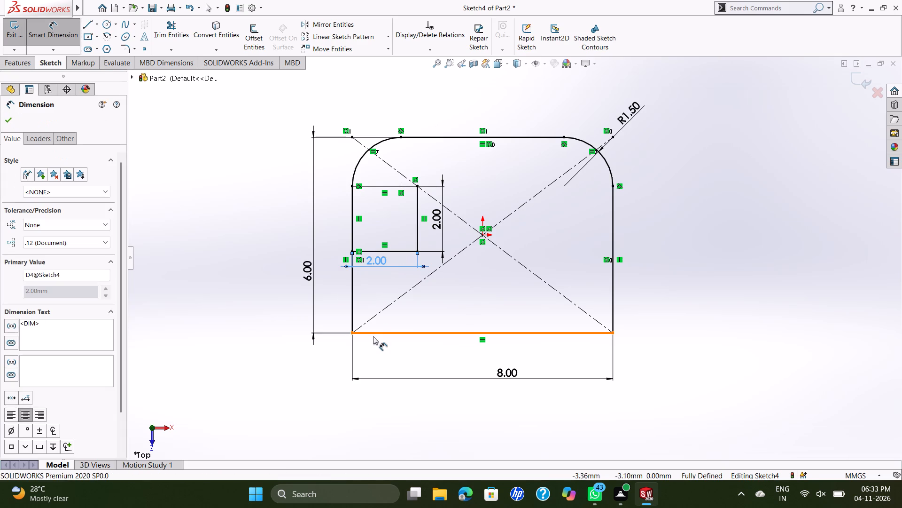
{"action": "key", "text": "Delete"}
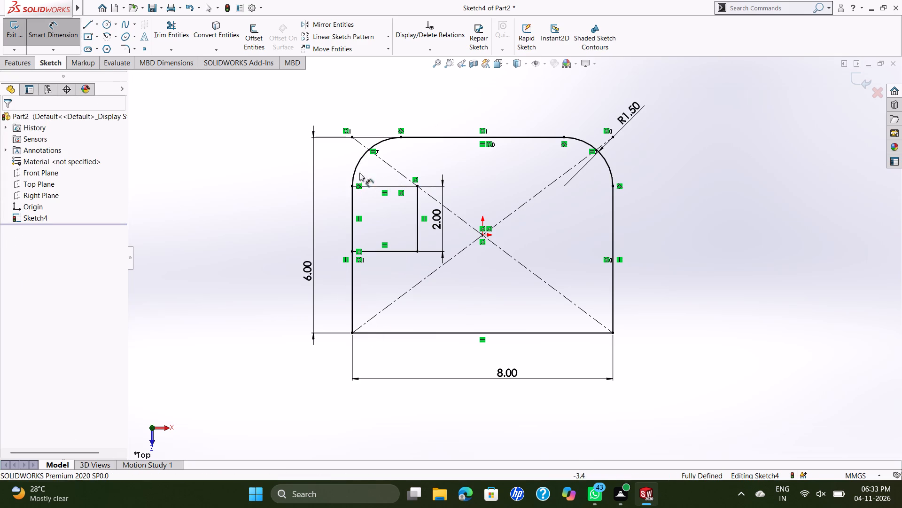
Fillet the small rectangle's upper and lower inner corners with a 0.8 mm radius.
{"action": "left_click", "coordinate": [129, 46]}
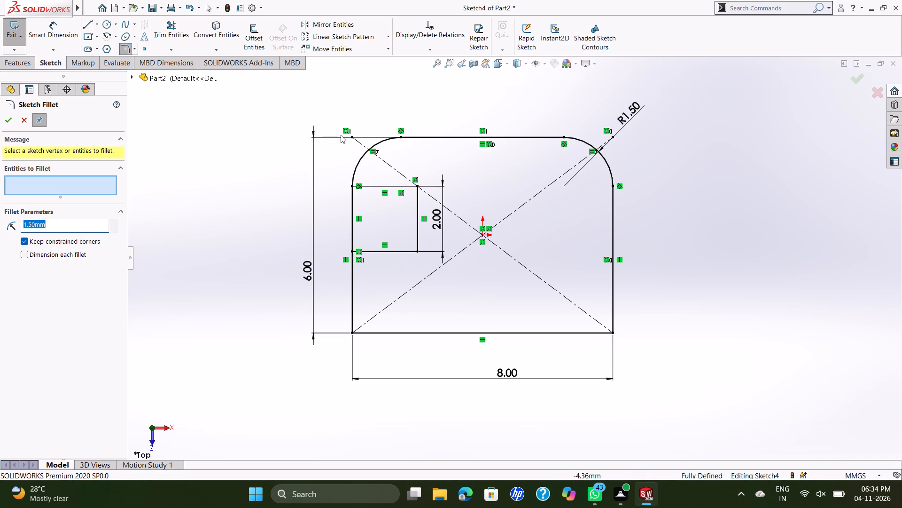
{"action": "key", "text": "0"}
{"action": "key", "text": "period"}
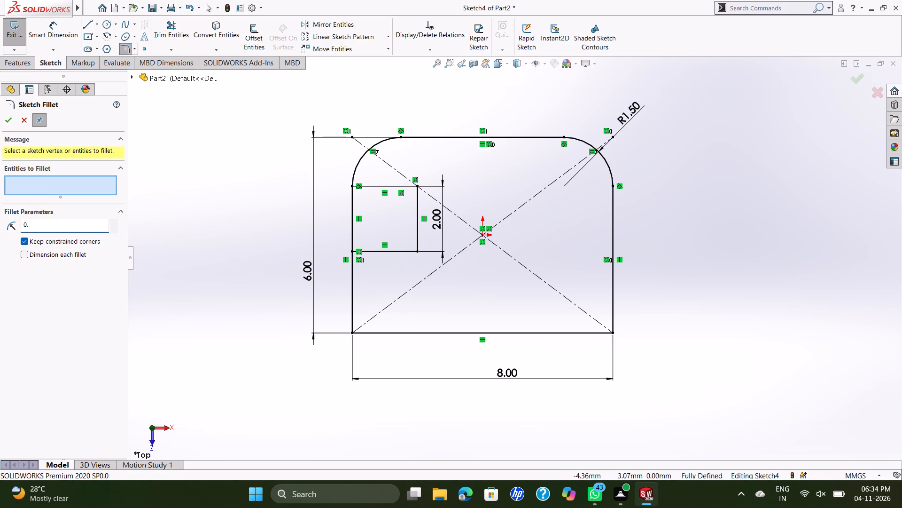
{"action": "key", "text": "8"}
{"action": "key", "text": "Return"}
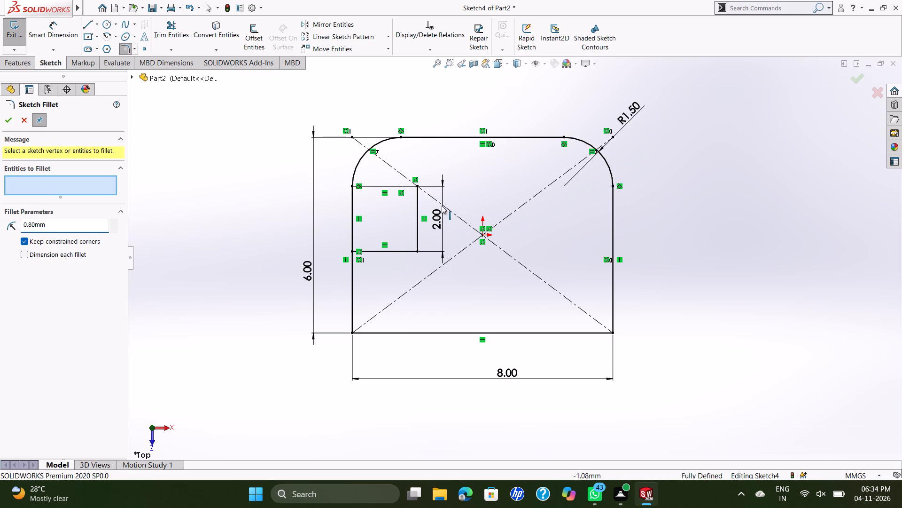
{"action": "left_click", "coordinate": [405, 186]}
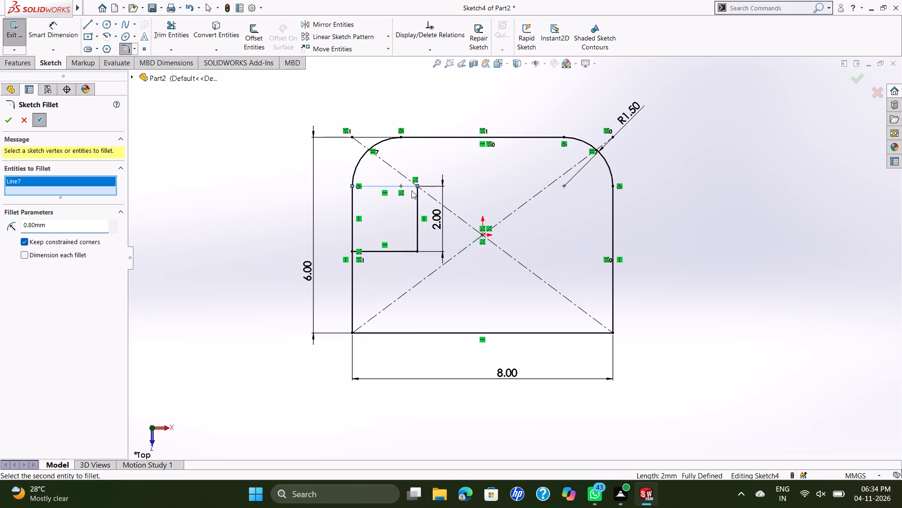
{"action": "left_click", "coordinate": [417, 196]}
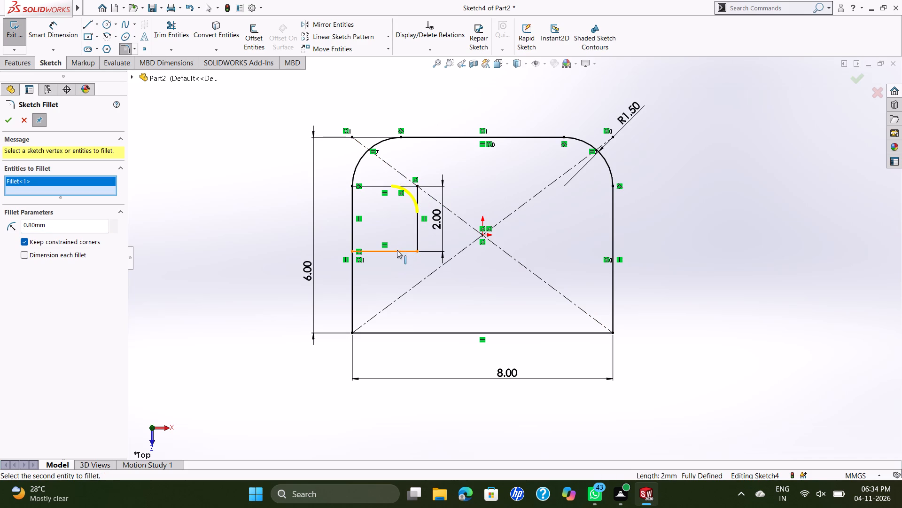
{"action": "left_click", "coordinate": [407, 249]}
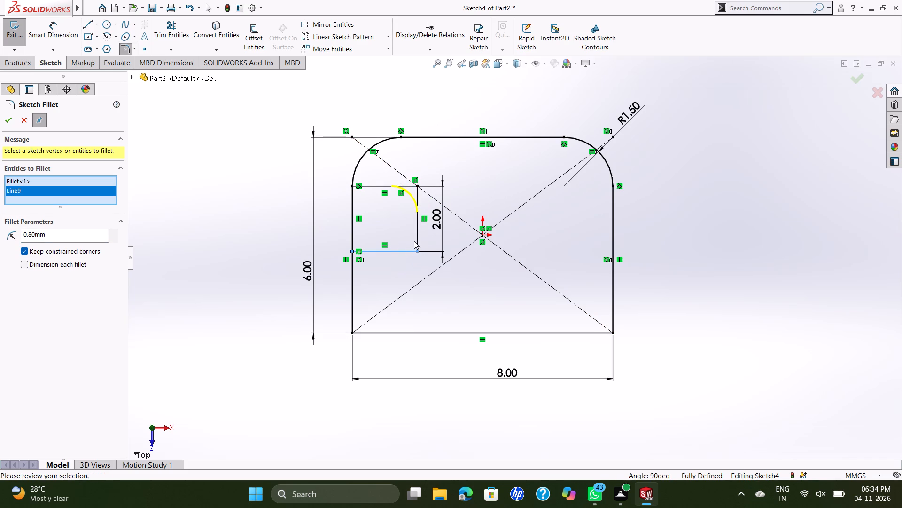
{"action": "left_click", "coordinate": [416, 239]}
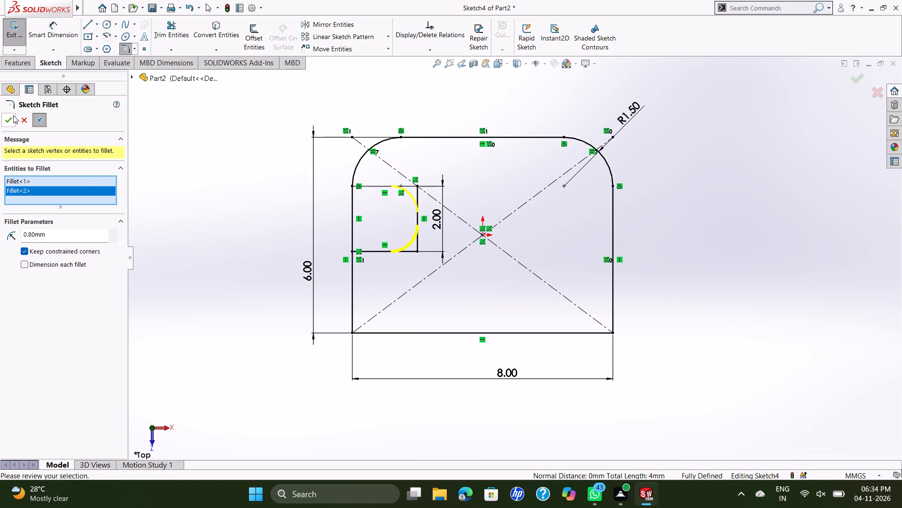
{"action": "left_click", "coordinate": [8, 118]}
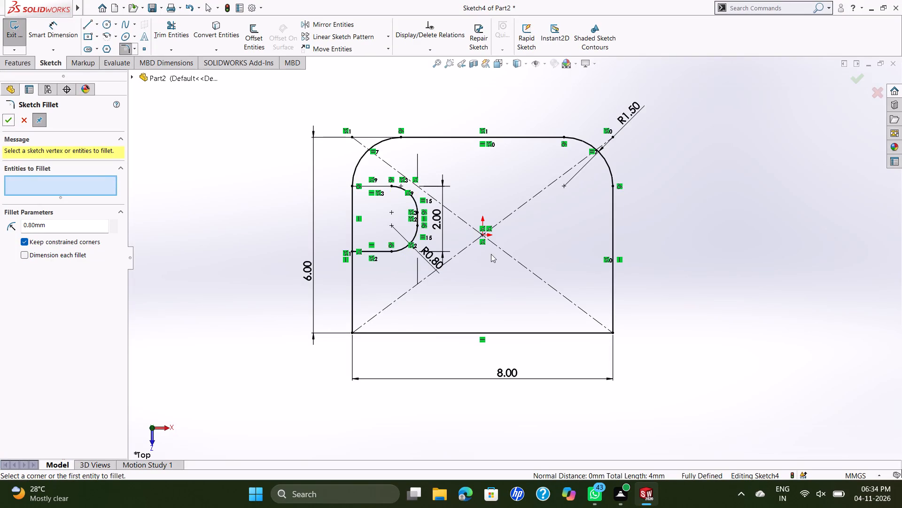
{"action": "scroll", "coordinate": [491, 254], "scroll_direction": "down", "scroll_amount": 1}
{"action": "scroll", "coordinate": [483, 200], "scroll_direction": "up", "scroll_amount": 1}
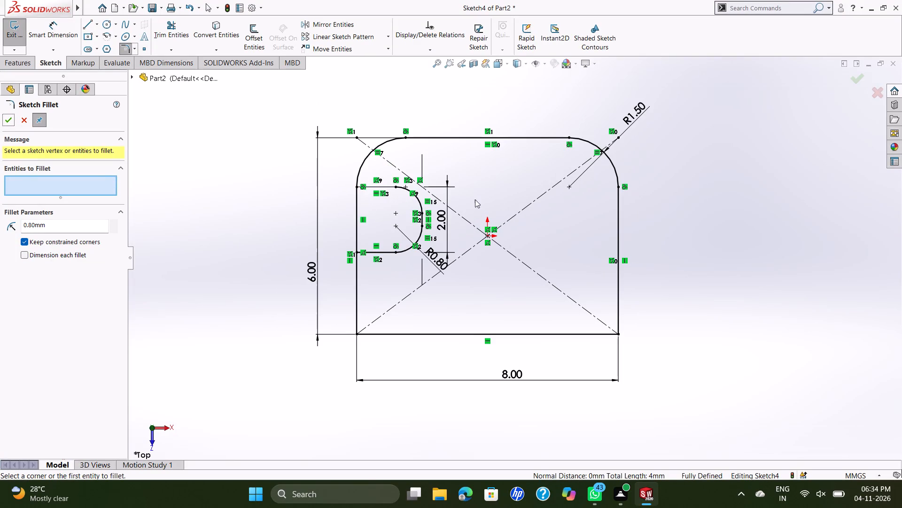
{"action": "key", "text": "Escape"}
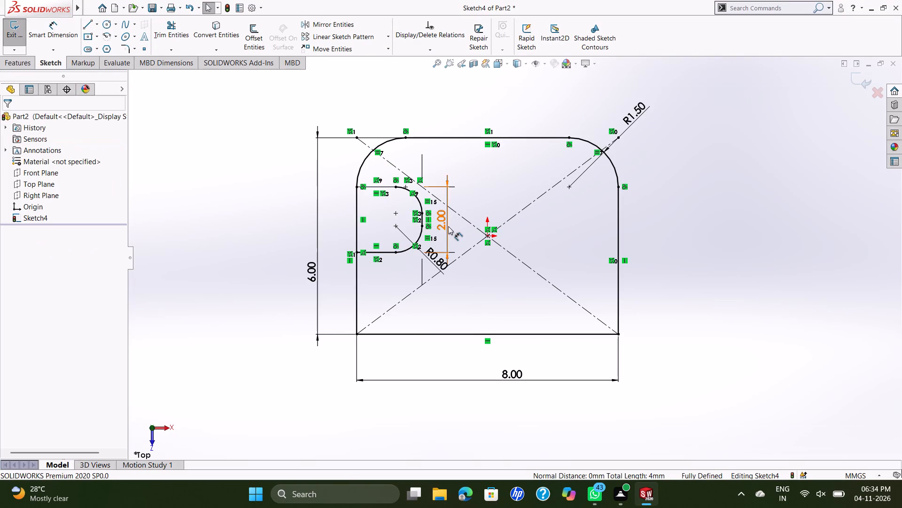
Move the small rectangle's 2 mm height dimension beside the profile's left edge.
{"action": "left_click_drag", "start_coordinate": [447, 224], "coordinate": [363, 214]}
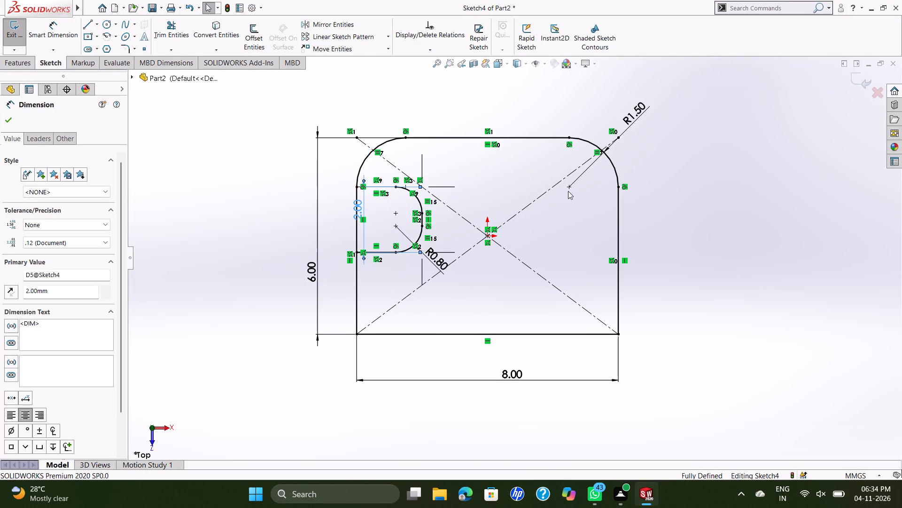
{"action": "key", "text": "Escape"}
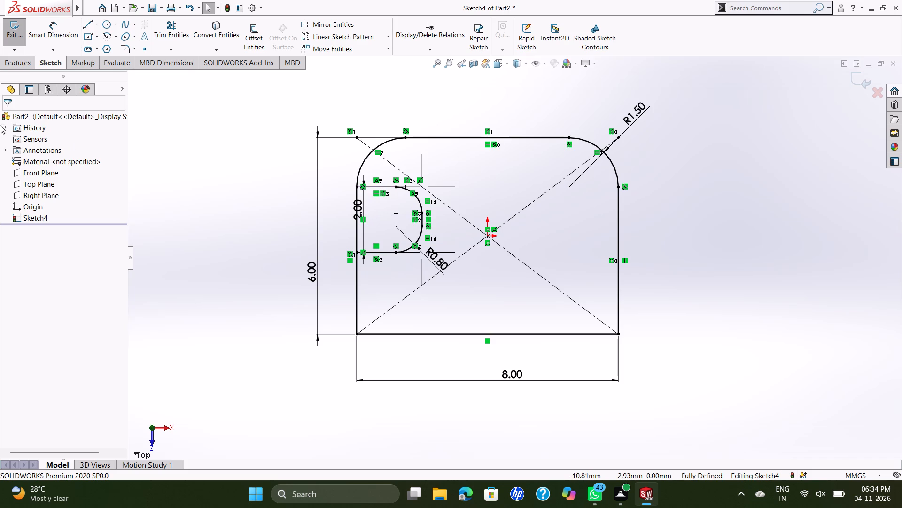
Trim the profile's left edge between the small rectangle's two horizontal lines to open the notch.
{"action": "left_click", "coordinate": [174, 23]}
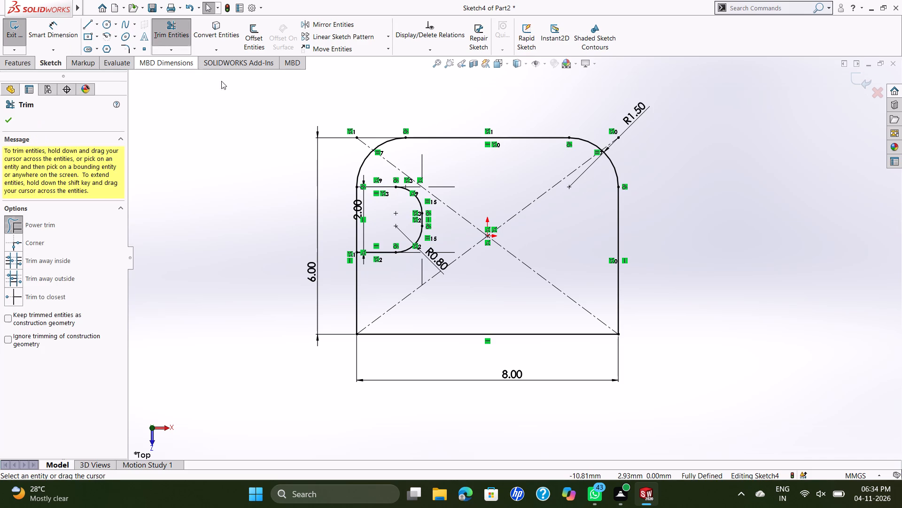
{"action": "left_click_drag", "start_coordinate": [398, 217], "coordinate": [336, 218]}
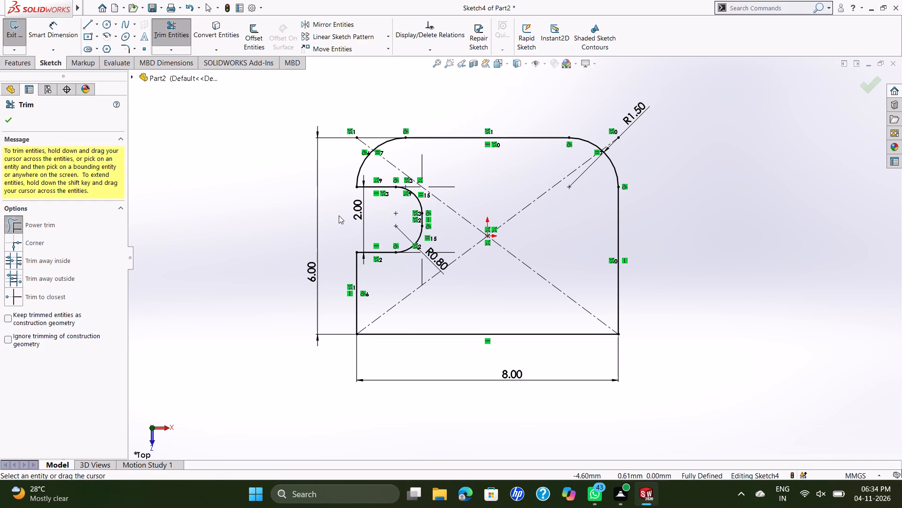
{"action": "key", "text": "Escape"}
{"action": "key", "text": "grave"}
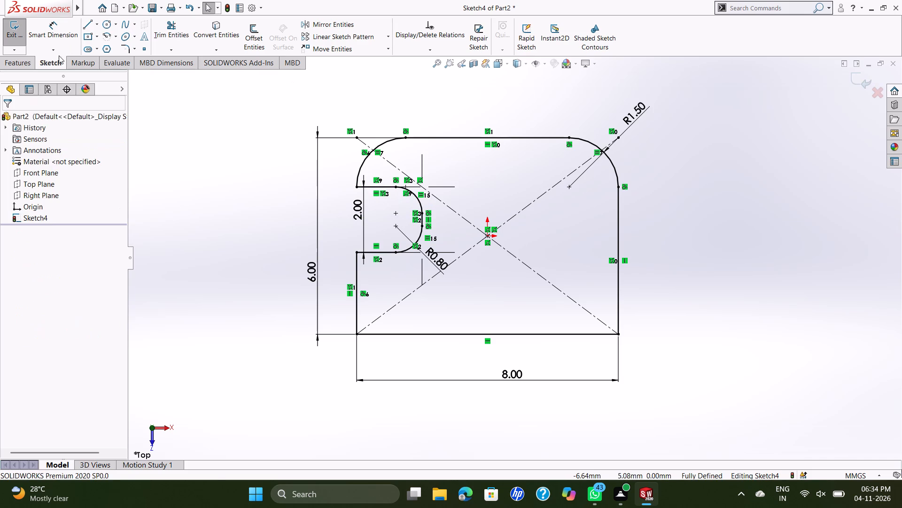
Draw a 6 mm vertical line between the midpoints of the bottom and top edges and convert it to construction geometry.
{"action": "left_click", "coordinate": [86, 26]}
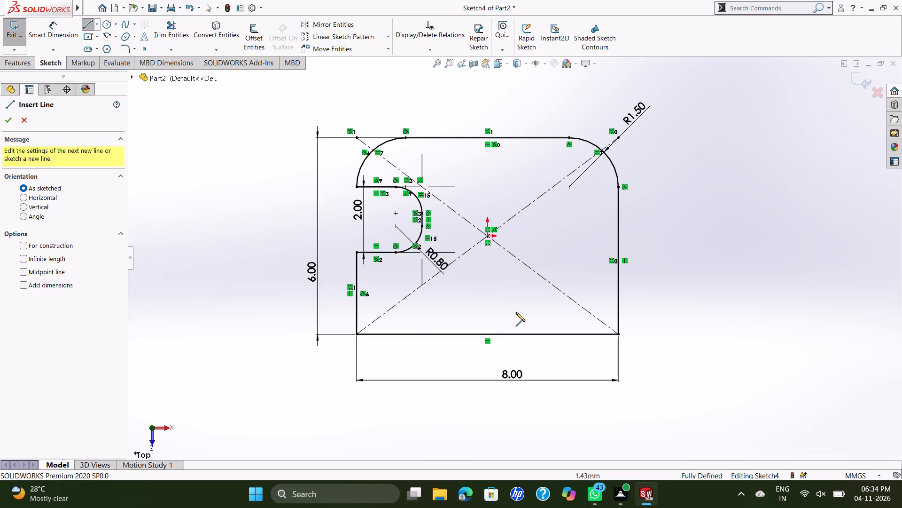
{"action": "left_click", "coordinate": [488, 333]}
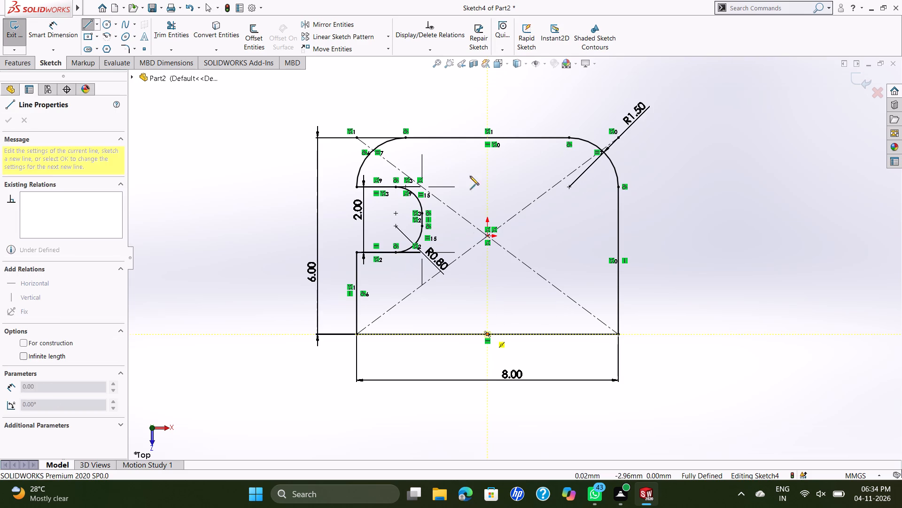
{"action": "left_click", "coordinate": [486, 138]}
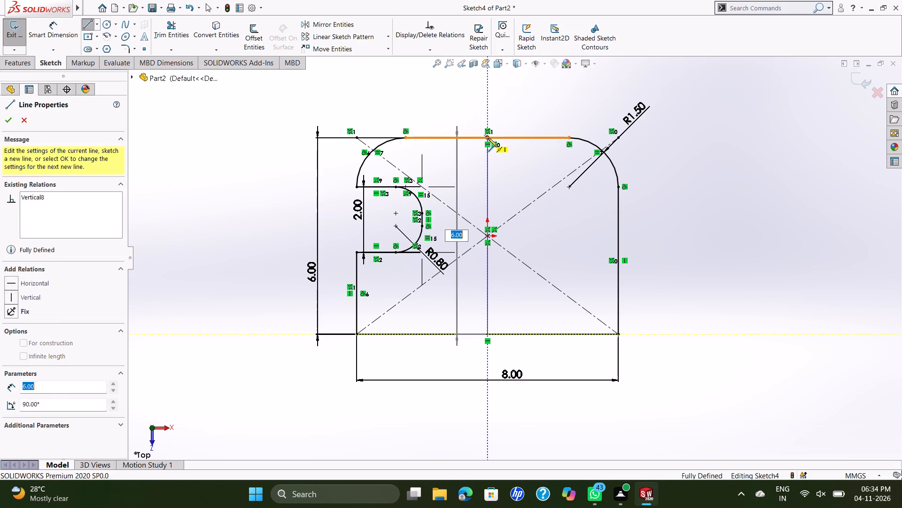
{"action": "key", "text": "Escape"}
{"action": "left_click", "coordinate": [487, 175]}
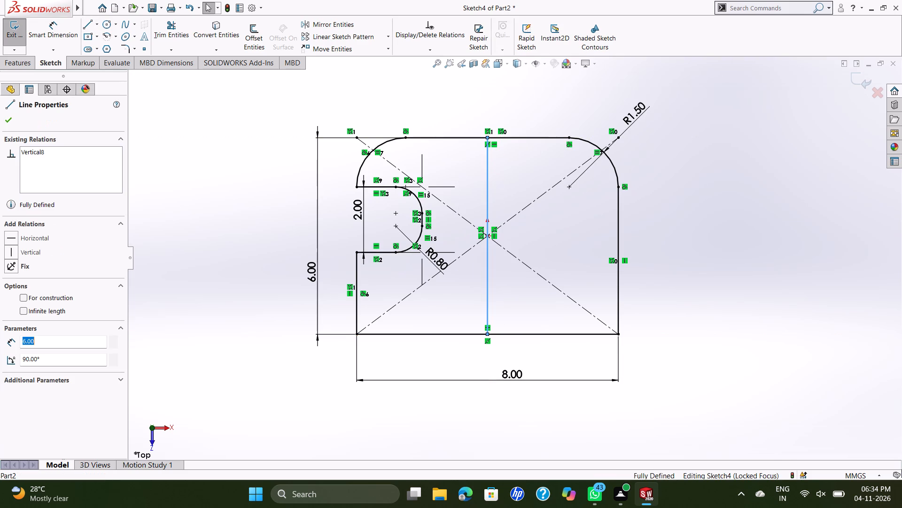
{"action": "right_click", "coordinate": [489, 173]}
{"action": "left_click", "coordinate": [513, 162]}
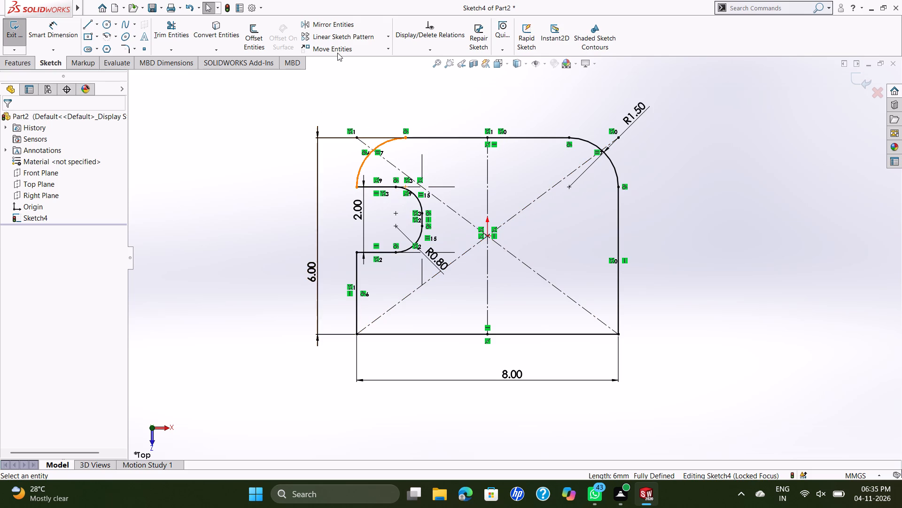
{"action": "key", "text": "Escape"}
Mirror the left notch's three lines and two fillet arcs about the vertical centreline, keeping the originals.
{"action": "left_click", "coordinate": [340, 24]}
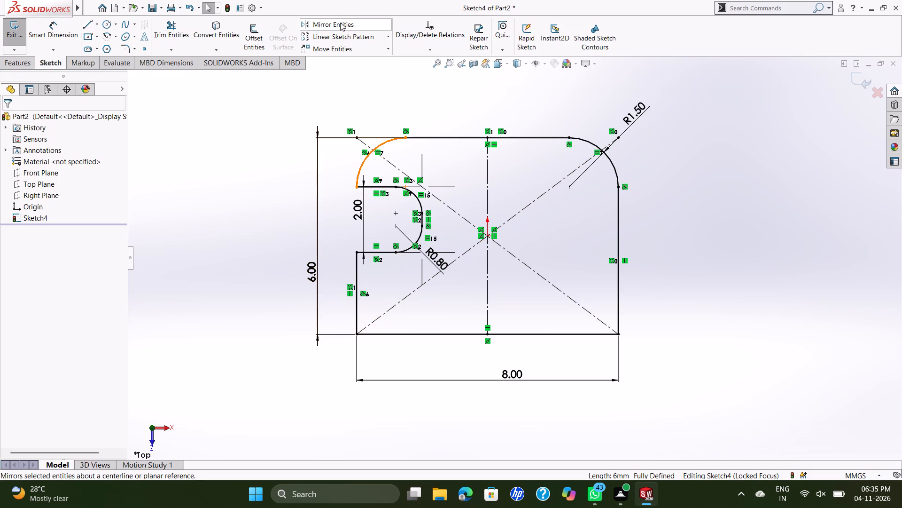
{"action": "left_click", "coordinate": [383, 186]}
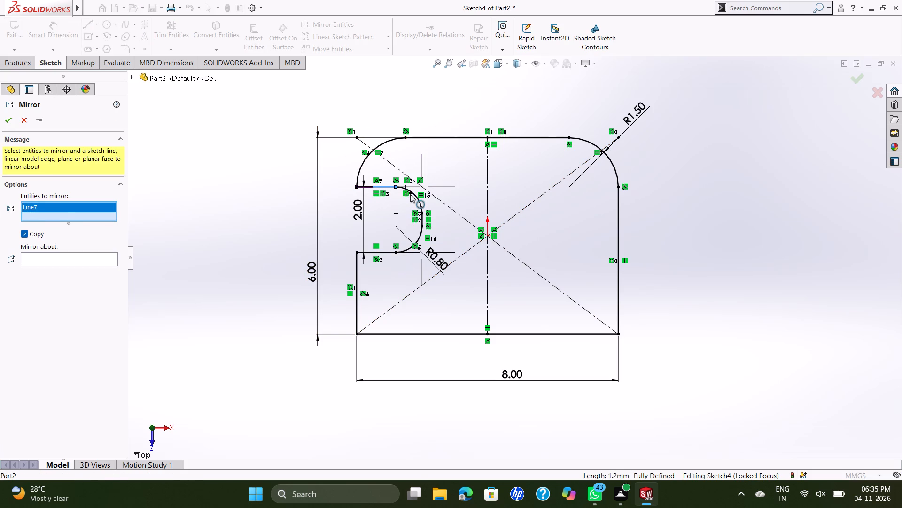
{"action": "left_click", "coordinate": [410, 194]}
{"action": "left_click", "coordinate": [423, 218]}
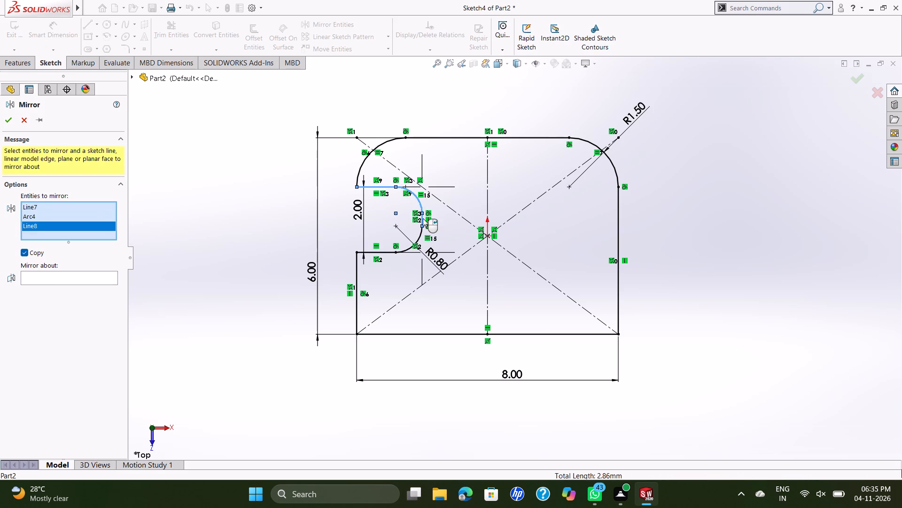
{"action": "left_click", "coordinate": [420, 234]}
{"action": "left_click", "coordinate": [386, 251]}
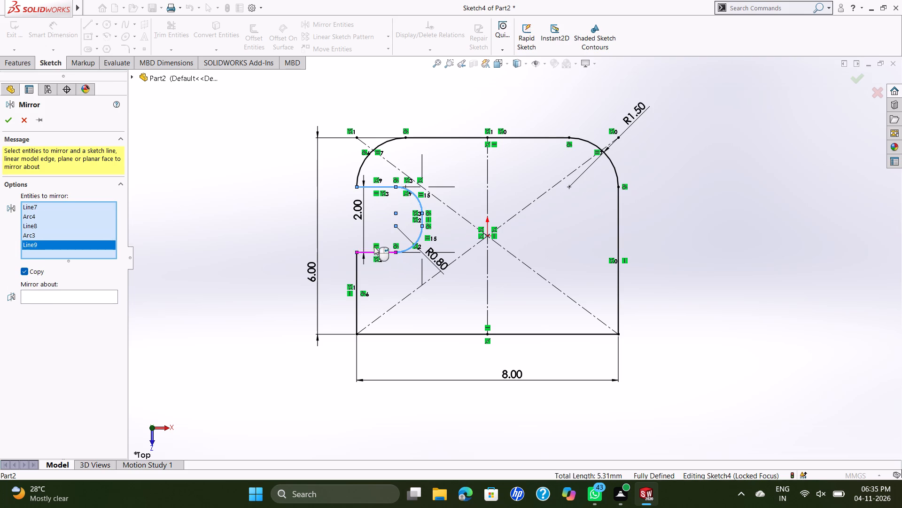
{"action": "left_click", "coordinate": [381, 260]}
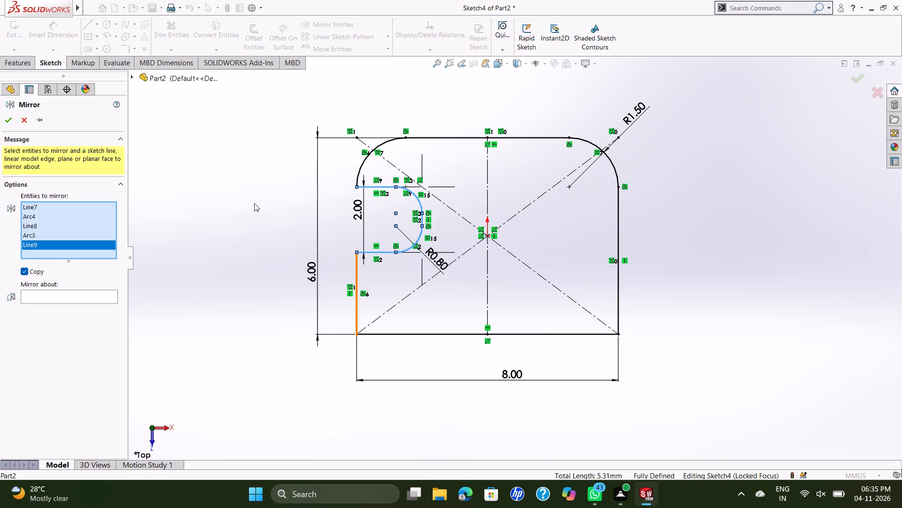
{"action": "left_click", "coordinate": [73, 298]}
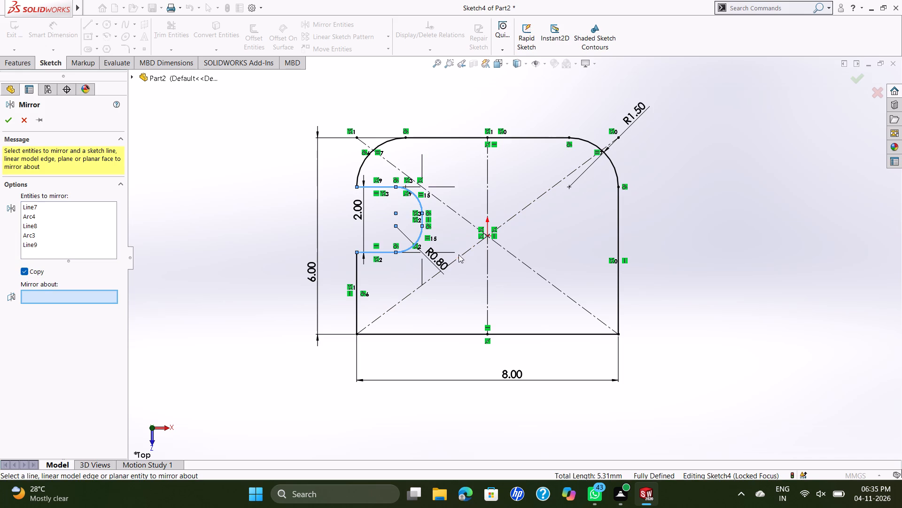
{"action": "left_click", "coordinate": [488, 265]}
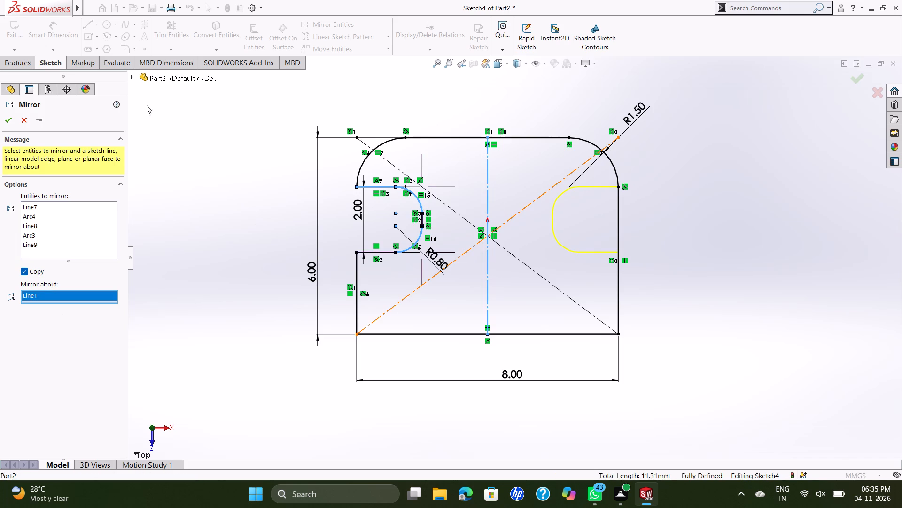
{"action": "left_click", "coordinate": [11, 117]}
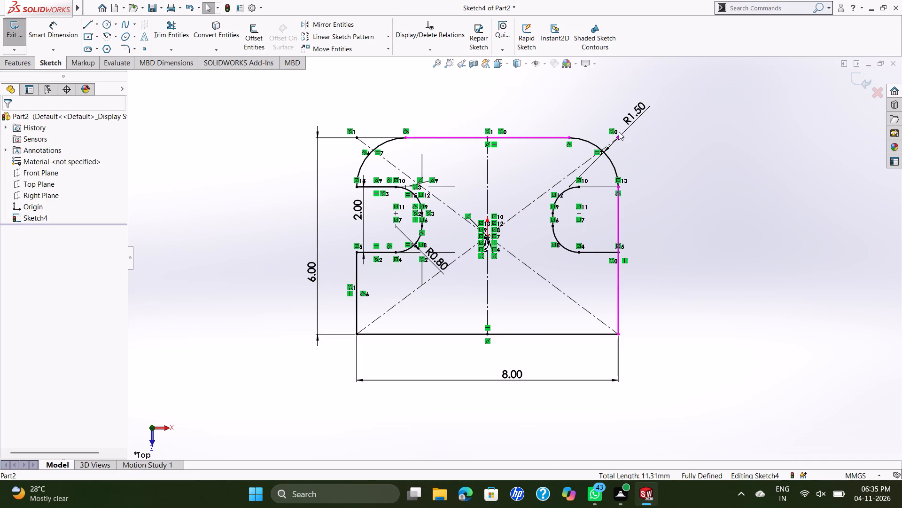
Trim the profile's right edge between the mirrored notch's two horizontal lines.
{"action": "left_click", "coordinate": [160, 34]}
{"action": "left_click_drag", "start_coordinate": [600, 211], "coordinate": [707, 211]}
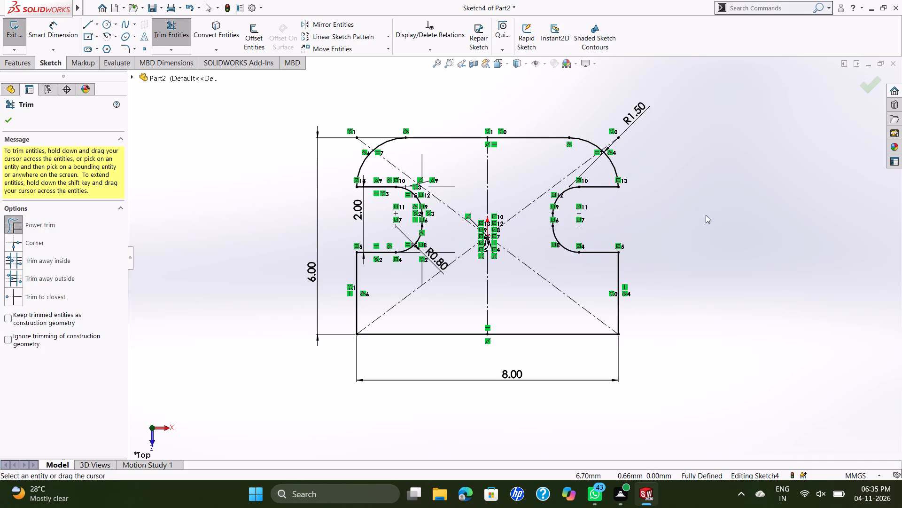
{"action": "key", "text": "Escape"}
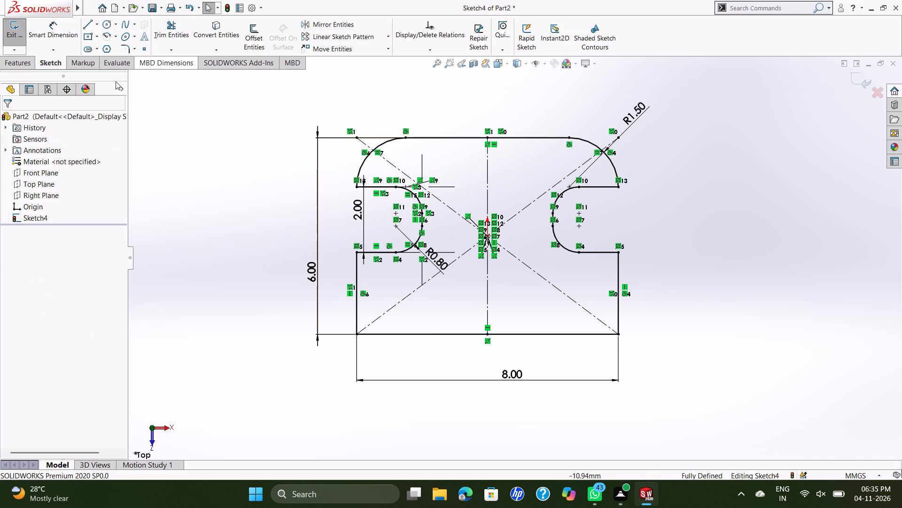
Extrude the notched profile as a boss to a blind depth of 1 mm from the sketch plane.
{"action": "left_click", "coordinate": [16, 65]}
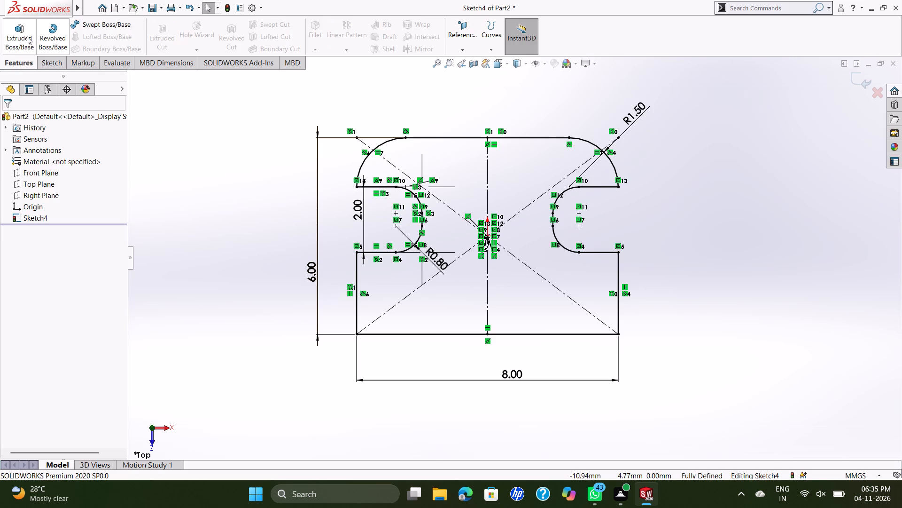
{"action": "left_click", "coordinate": [26, 36]}
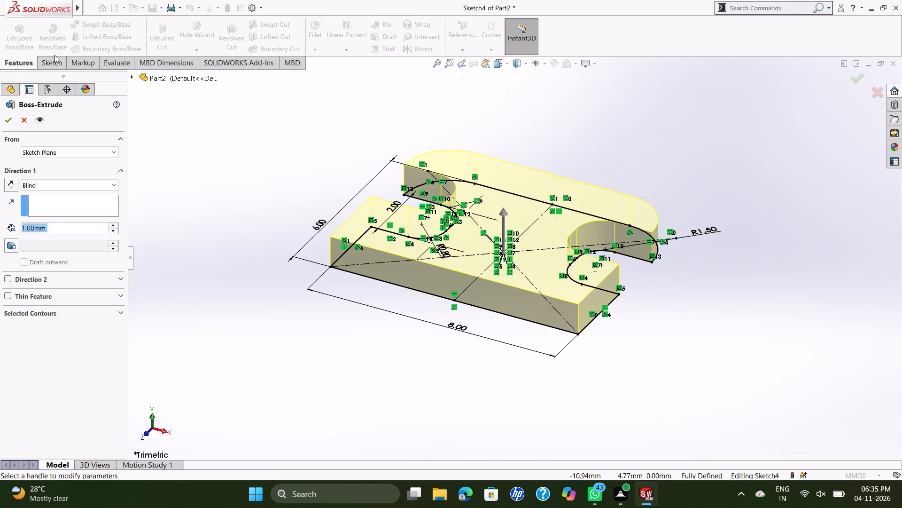
{"action": "middle_click_drag", "start_coordinate": [693, 238], "coordinate": [646, 277]}
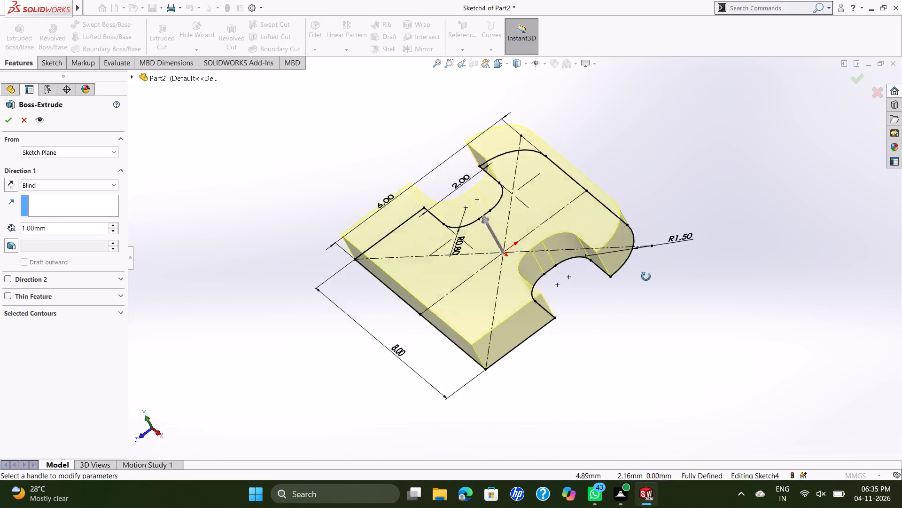
{"action": "middle_click_drag", "start_coordinate": [646, 277], "coordinate": [649, 250]}
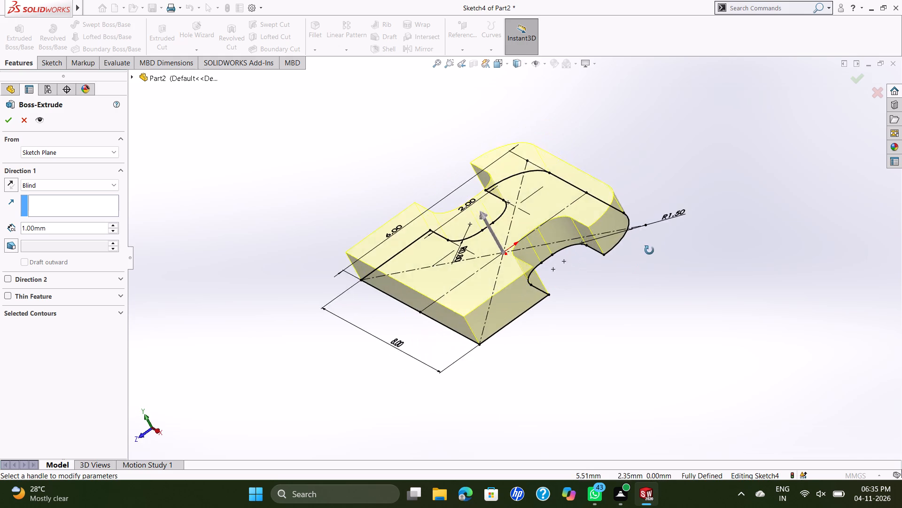
{"action": "middle_click_drag", "start_coordinate": [649, 250], "coordinate": [639, 278]}
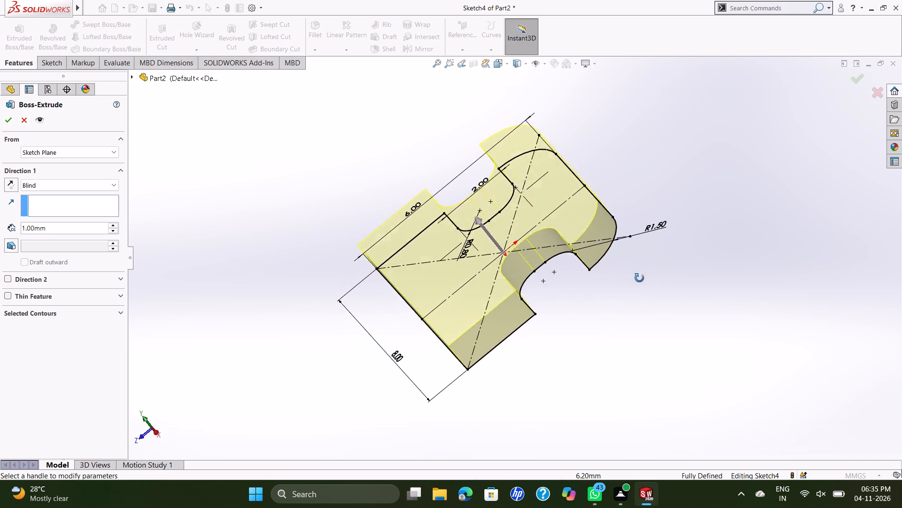
{"action": "middle_click_drag", "start_coordinate": [639, 278], "coordinate": [683, 229]}
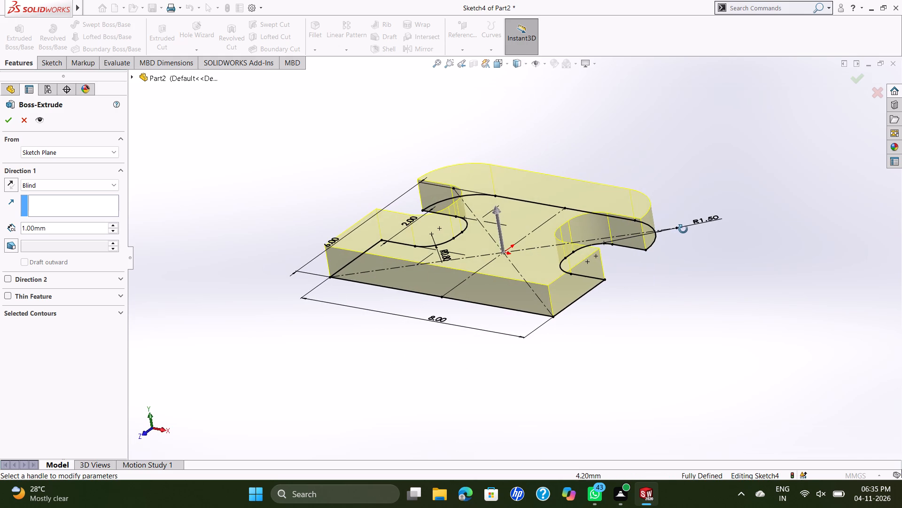
{"action": "middle_click_drag", "start_coordinate": [683, 229], "coordinate": [686, 228]}
{"action": "scroll", "coordinate": [587, 195], "scroll_direction": "down", "scroll_amount": 1}
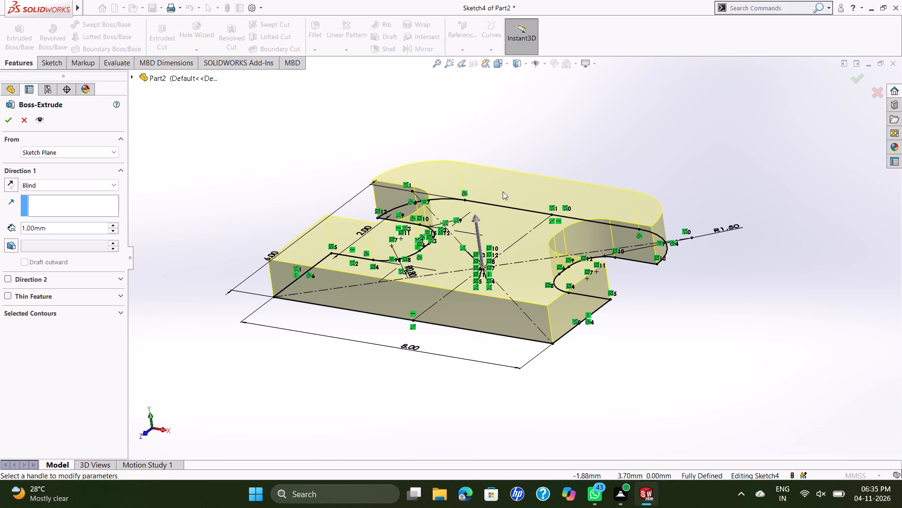
{"action": "scroll", "coordinate": [502, 190], "scroll_direction": "up", "scroll_amount": 1}
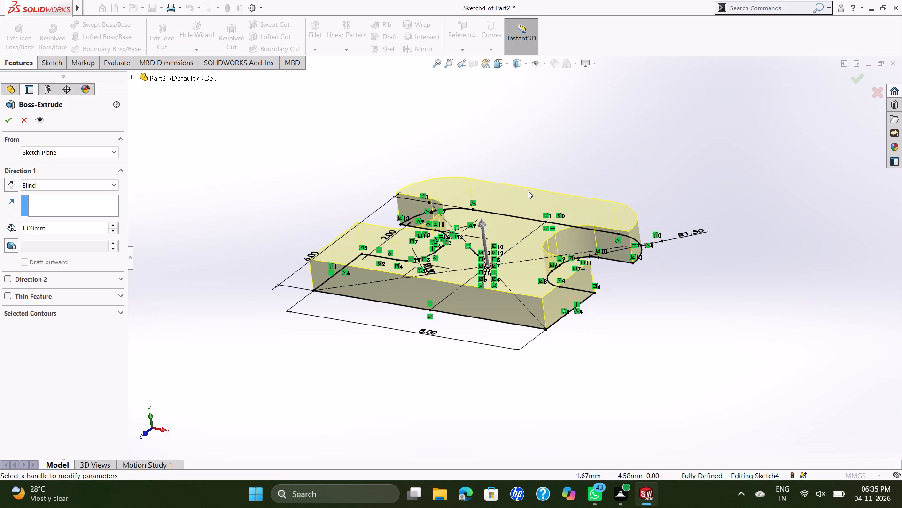
{"action": "scroll", "coordinate": [629, 214], "scroll_direction": "down", "scroll_amount": 1}
{"action": "middle_click", "coordinate": [676, 199]}
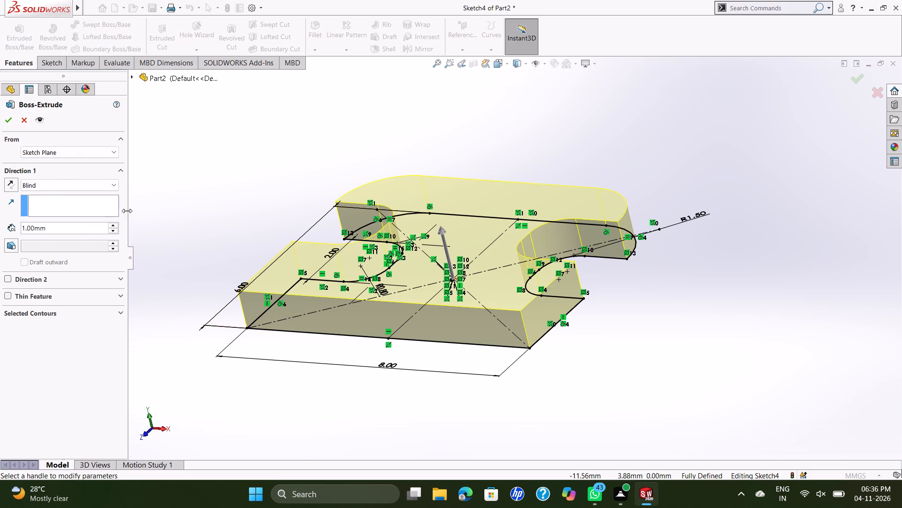
{"action": "left_click", "coordinate": [9, 121]}
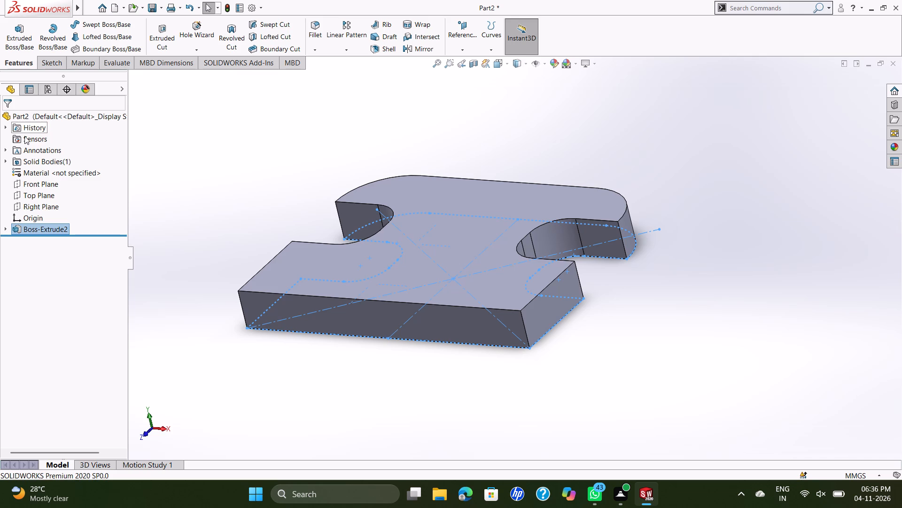
Open a new sketch on the large top face of the extruded plate.
{"action": "middle_click_drag", "start_coordinate": [676, 225], "coordinate": [624, 263]}
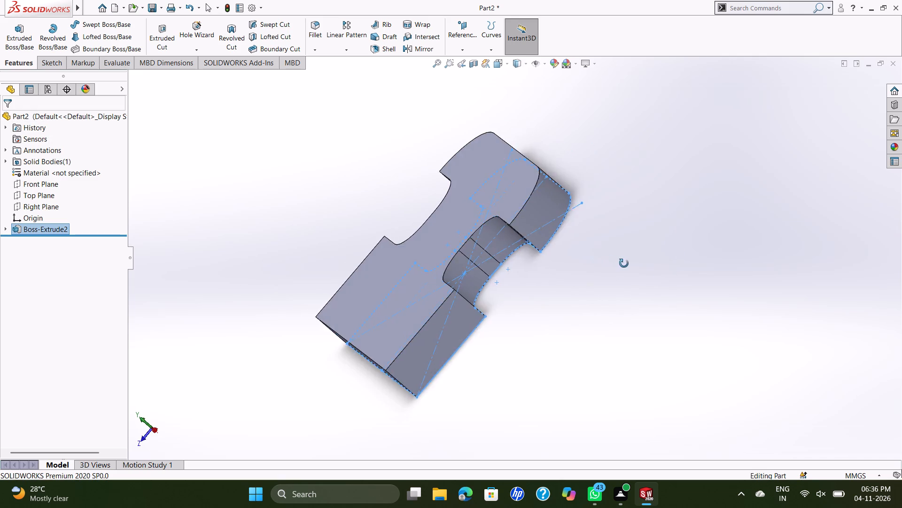
{"action": "middle_click_drag", "start_coordinate": [624, 263], "coordinate": [639, 263]}
{"action": "middle_click_drag", "start_coordinate": [626, 242], "coordinate": [638, 211]}
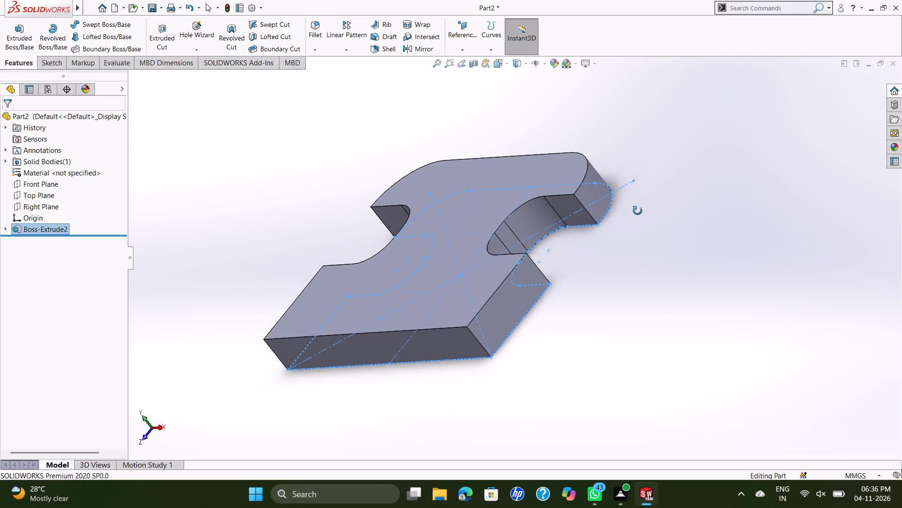
{"action": "middle_click_drag", "start_coordinate": [638, 211], "coordinate": [648, 213]}
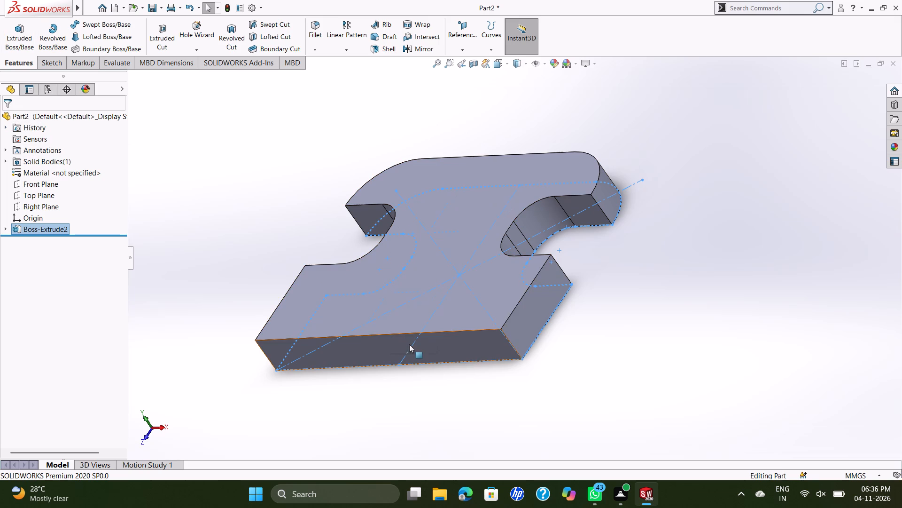
{"action": "middle_click_drag", "start_coordinate": [517, 239], "coordinate": [499, 296]}
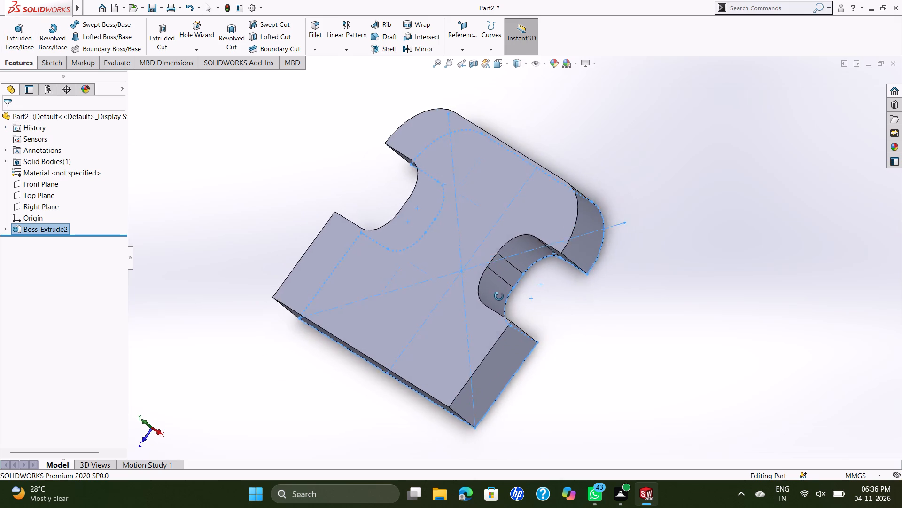
{"action": "middle_click_drag", "start_coordinate": [499, 296], "coordinate": [516, 252]}
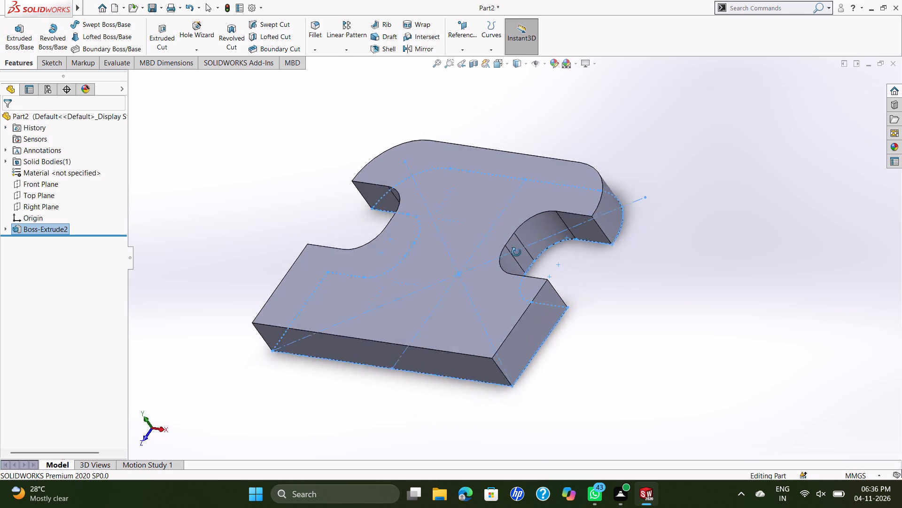
{"action": "middle_click_drag", "start_coordinate": [516, 252], "coordinate": [520, 259]}
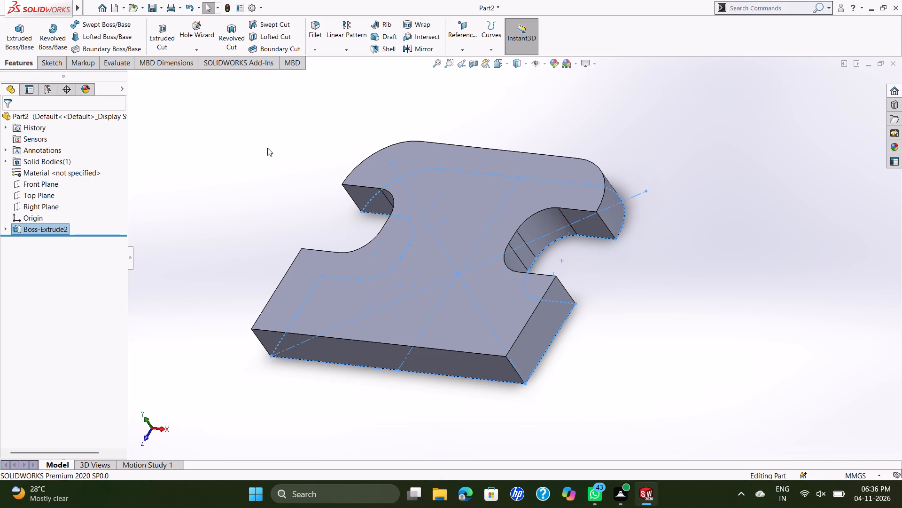
{"action": "left_click", "coordinate": [383, 357]}
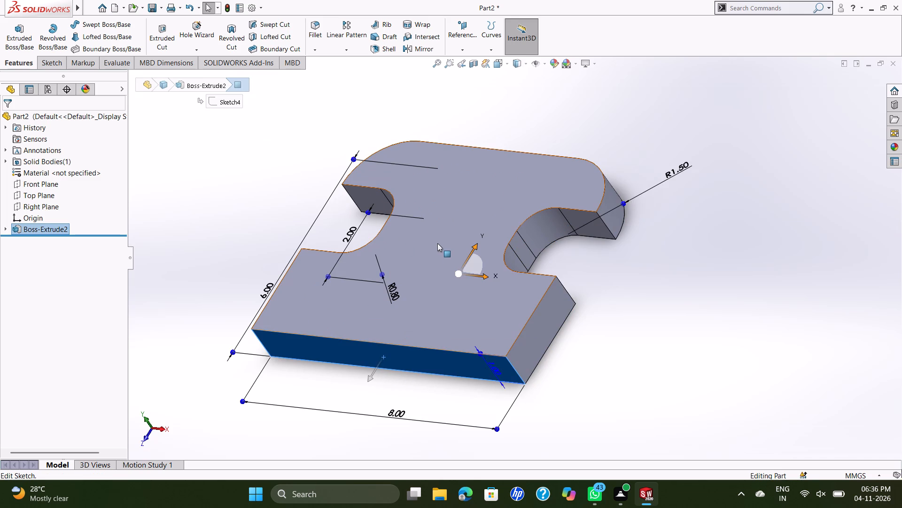
{"action": "right_click", "coordinate": [439, 241]}
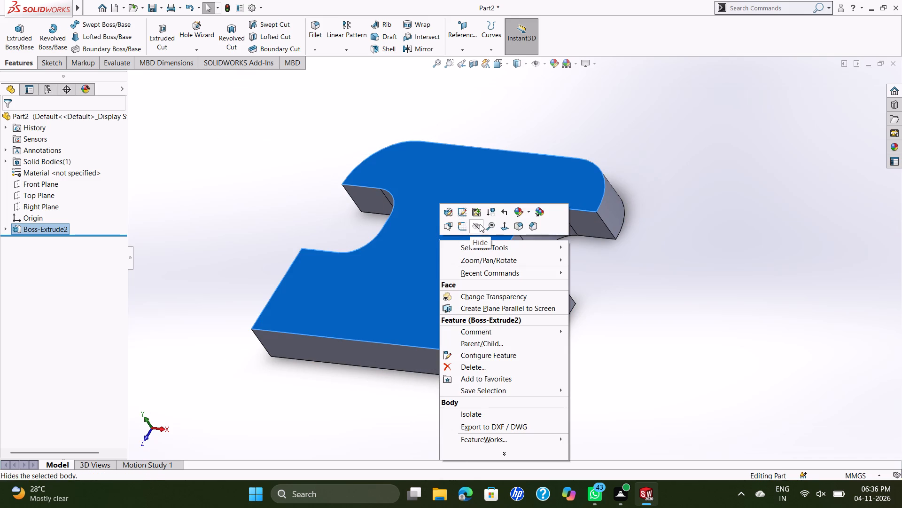
{"action": "left_click", "coordinate": [462, 227]}
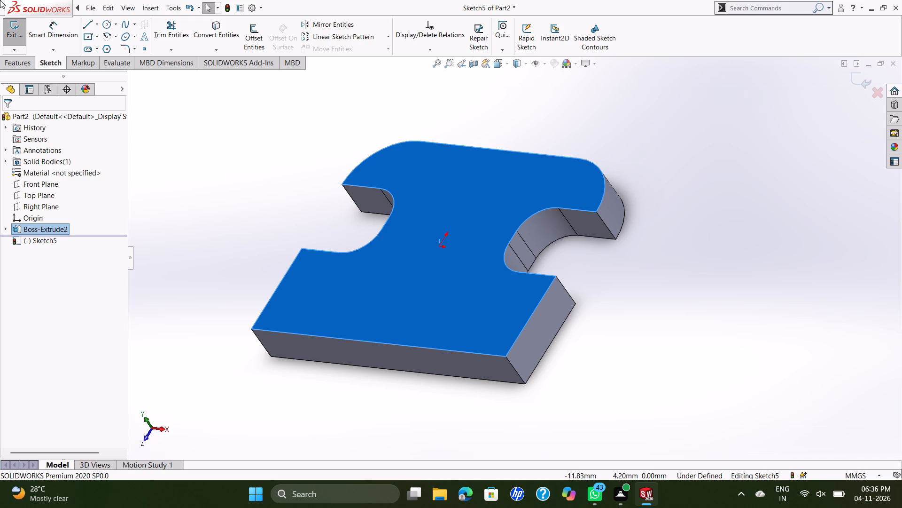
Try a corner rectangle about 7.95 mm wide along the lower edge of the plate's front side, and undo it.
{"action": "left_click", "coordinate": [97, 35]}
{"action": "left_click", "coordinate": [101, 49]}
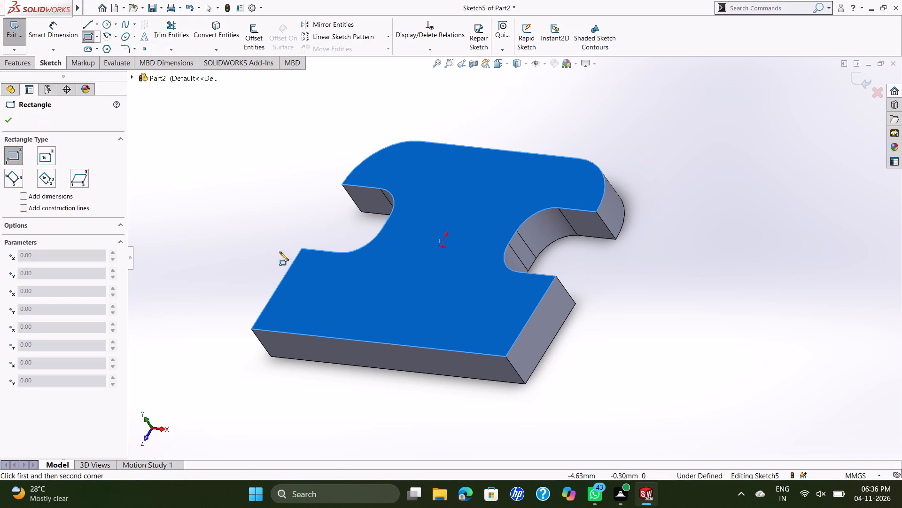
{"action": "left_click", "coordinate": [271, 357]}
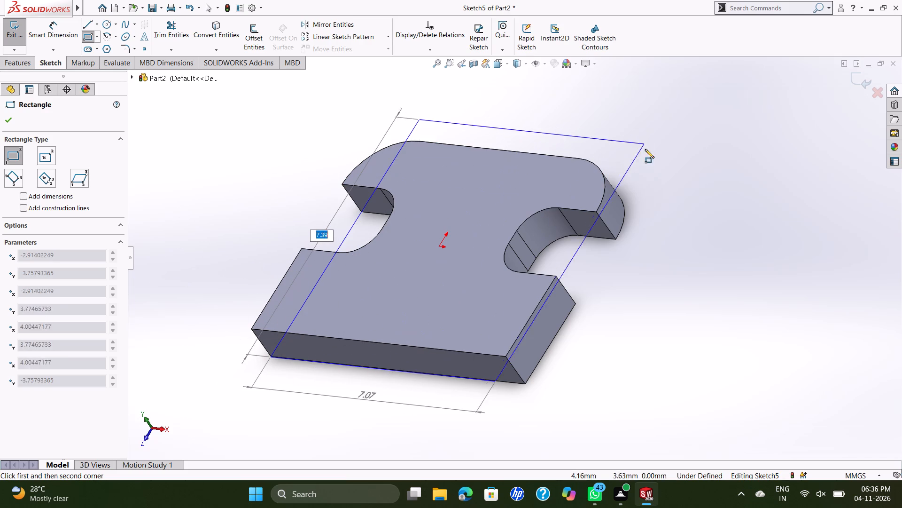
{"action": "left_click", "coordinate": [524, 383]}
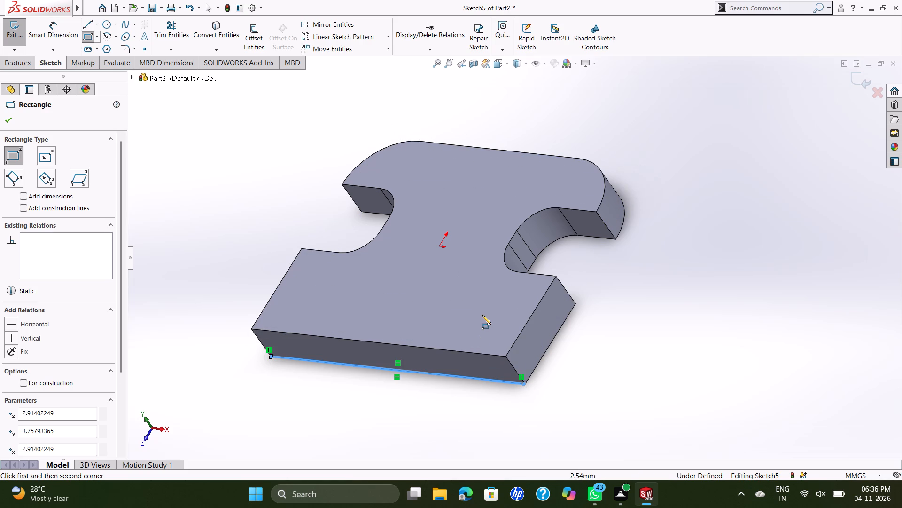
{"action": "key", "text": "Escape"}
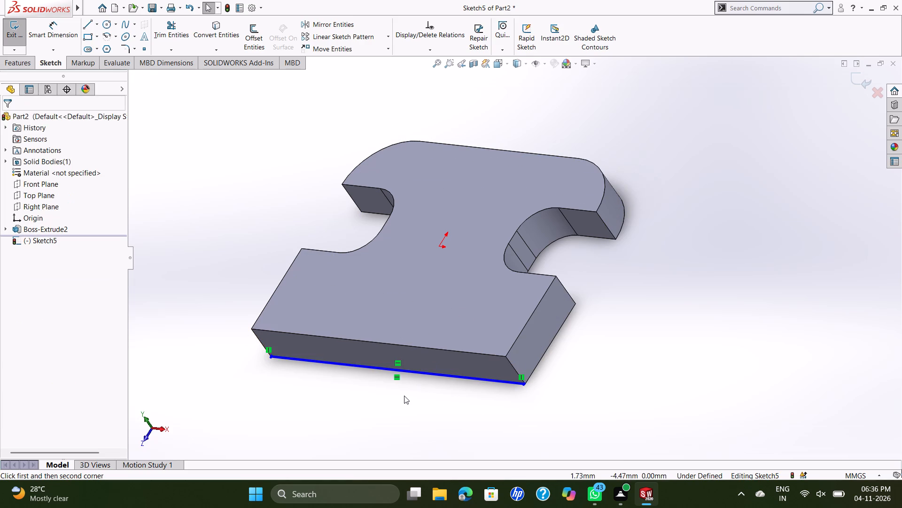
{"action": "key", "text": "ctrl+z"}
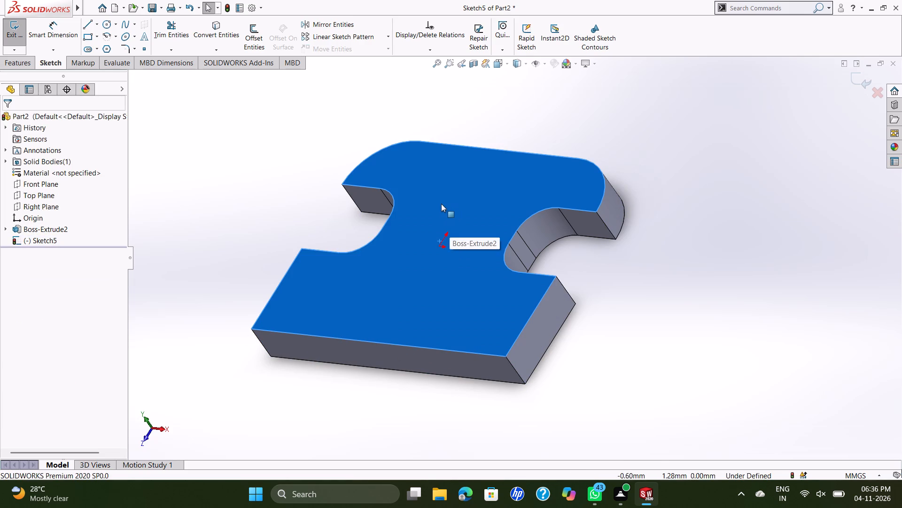
Examine the notched plate from above, from its underside and from its long front side.
{"action": "middle_click_drag", "start_coordinate": [324, 306], "coordinate": [310, 321]}
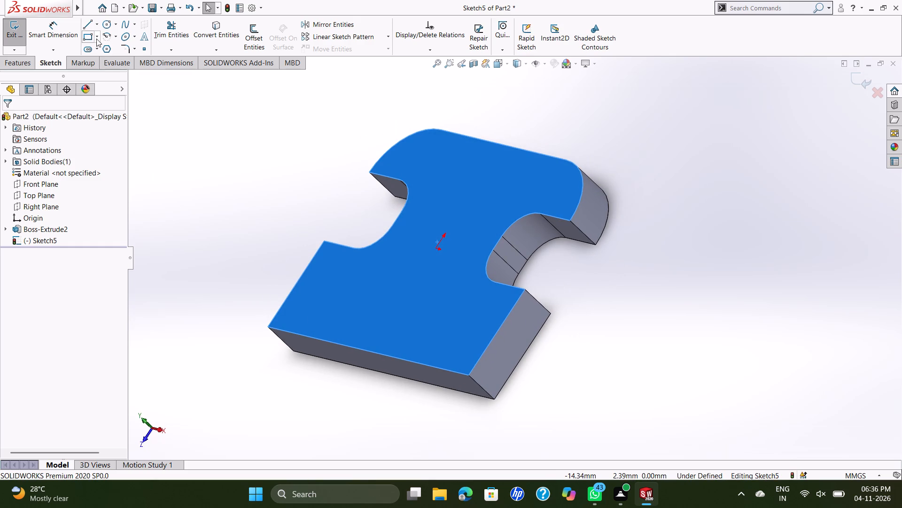
{"action": "left_click", "coordinate": [95, 36]}
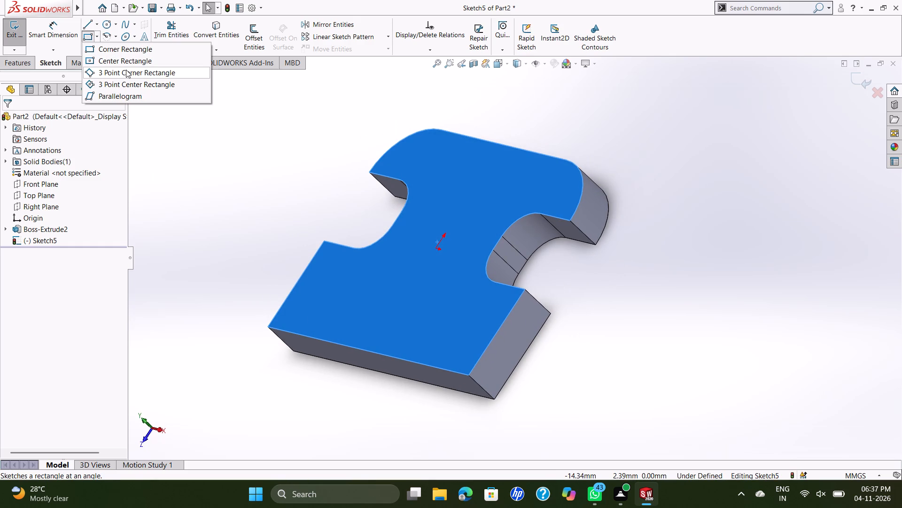
{"action": "middle_click_drag", "start_coordinate": [379, 193], "coordinate": [371, 146]}
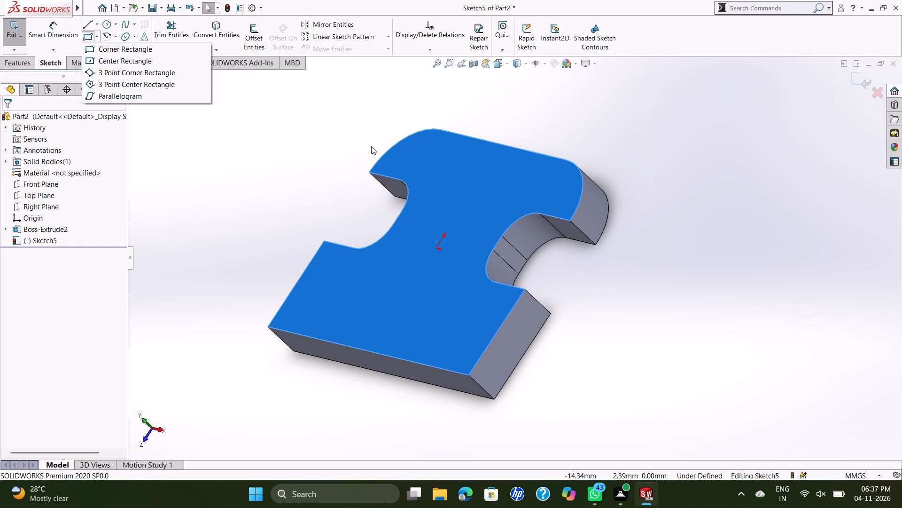
{"action": "middle_click_drag", "start_coordinate": [371, 146], "coordinate": [373, 146]}
{"action": "middle_click_drag", "start_coordinate": [388, 287], "coordinate": [385, 215]}
{"action": "left_click", "coordinate": [230, 169]}
{"action": "middle_click_drag", "start_coordinate": [342, 190], "coordinate": [316, 191]}
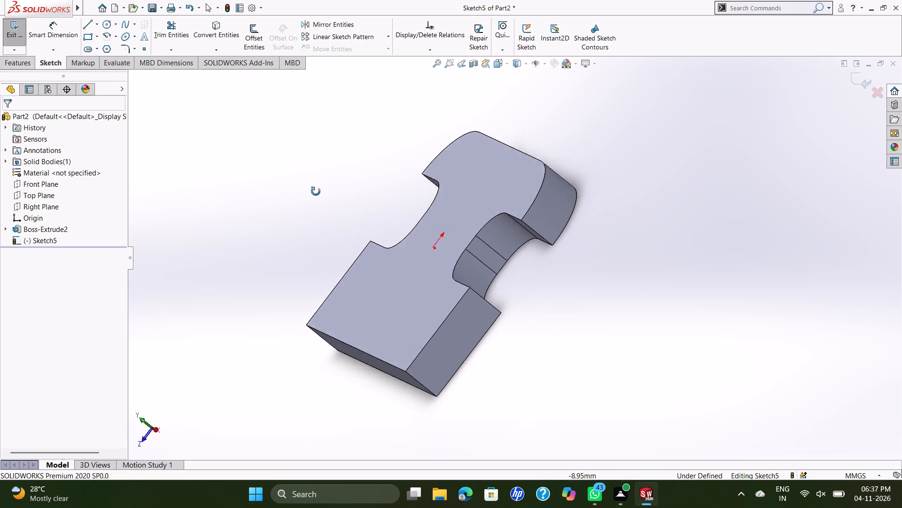
{"action": "middle_click_drag", "start_coordinate": [316, 191], "coordinate": [342, 163]}
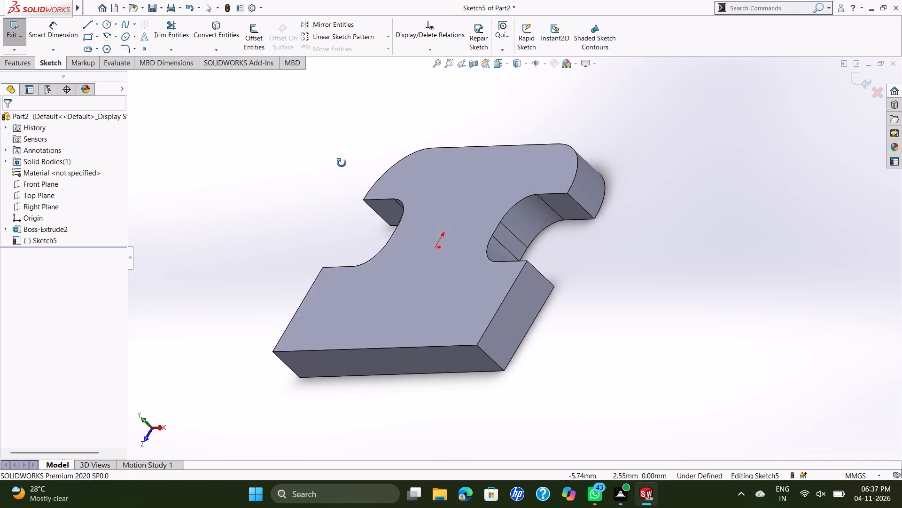
{"action": "middle_click_drag", "start_coordinate": [342, 163], "coordinate": [249, 158]}
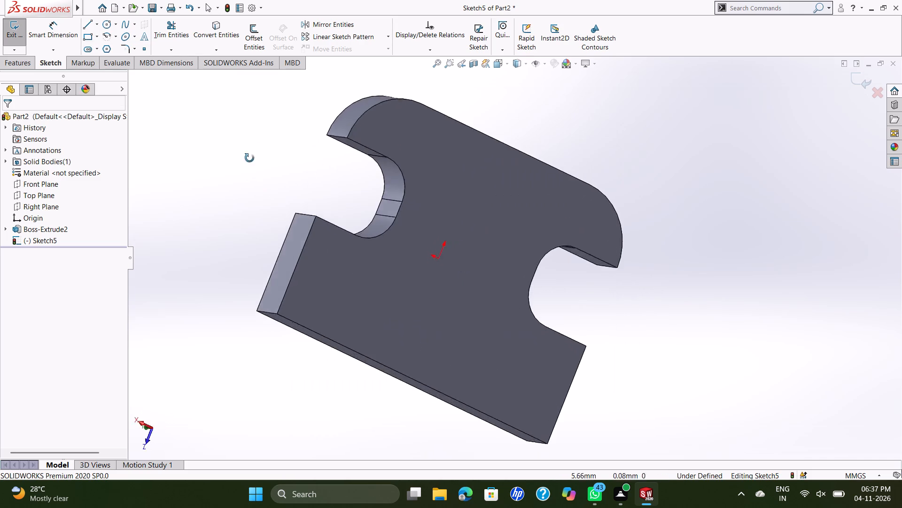
{"action": "middle_click_drag", "start_coordinate": [249, 158], "coordinate": [358, 161]}
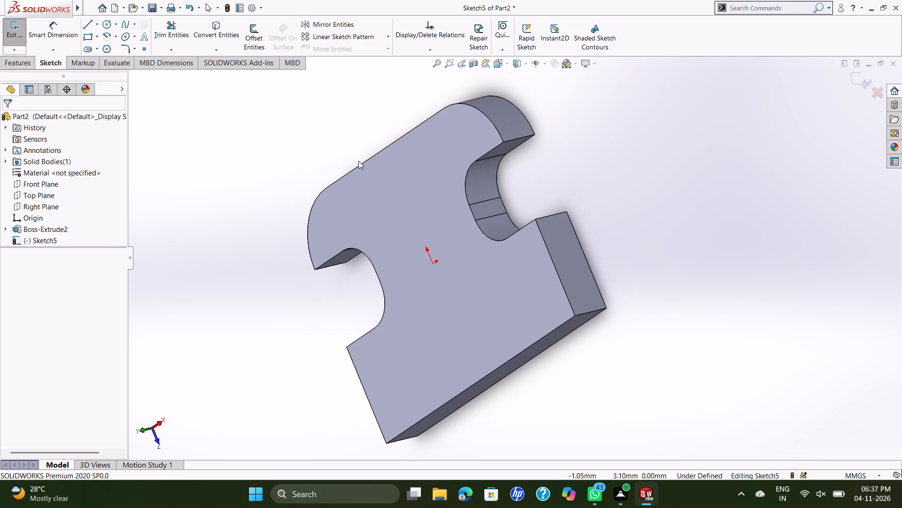
{"action": "middle_click_drag", "start_coordinate": [466, 231], "coordinate": [465, 231]}
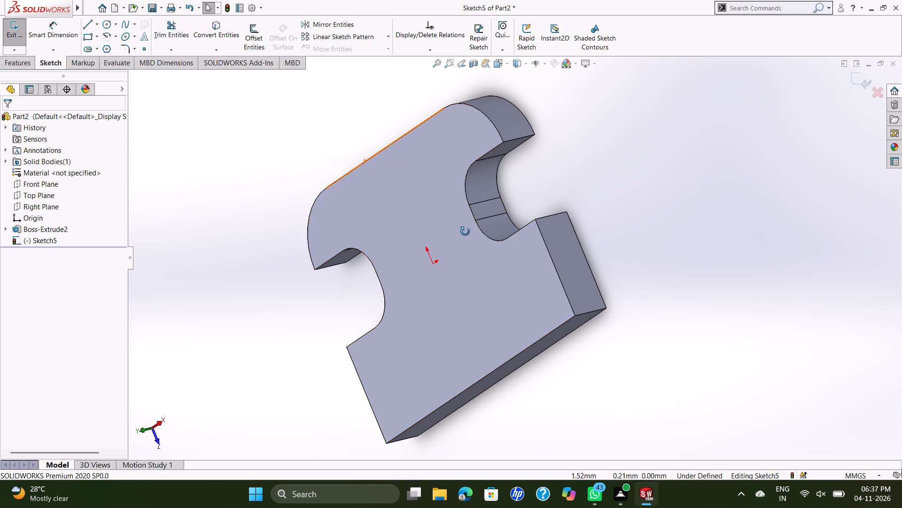
{"action": "middle_click_drag", "start_coordinate": [465, 231], "coordinate": [505, 97]}
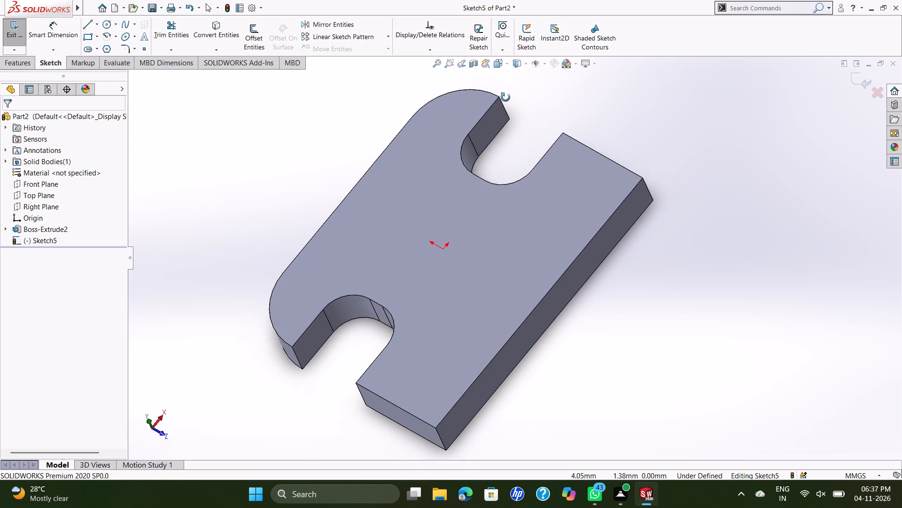
{"action": "middle_click_drag", "start_coordinate": [505, 97], "coordinate": [507, 96]}
{"action": "middle_click_drag", "start_coordinate": [451, 191], "coordinate": [429, 112]}
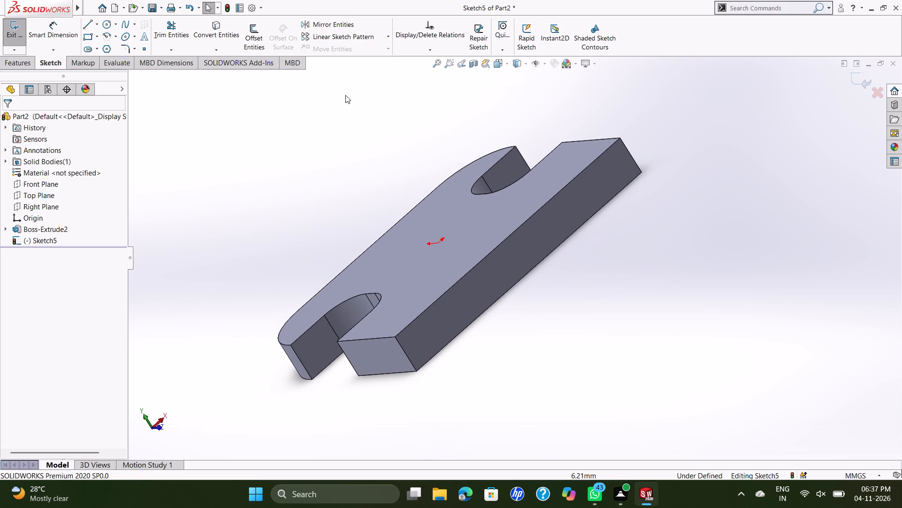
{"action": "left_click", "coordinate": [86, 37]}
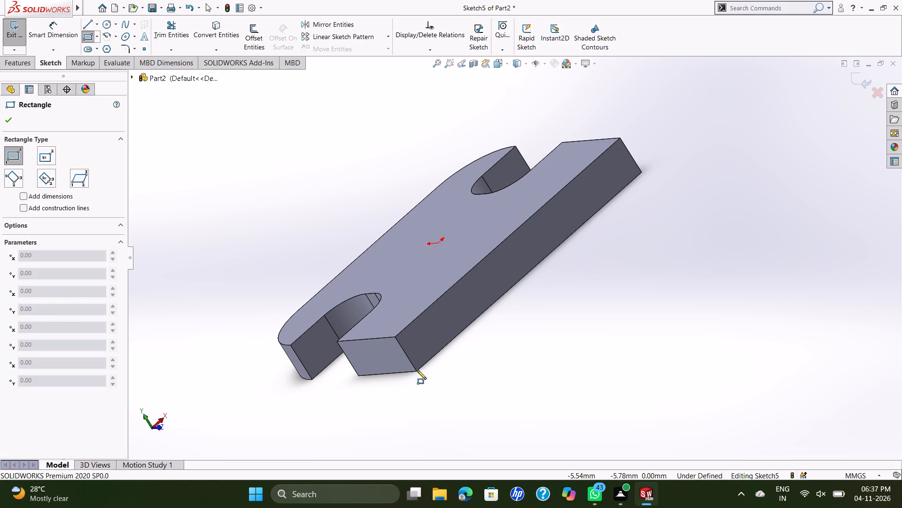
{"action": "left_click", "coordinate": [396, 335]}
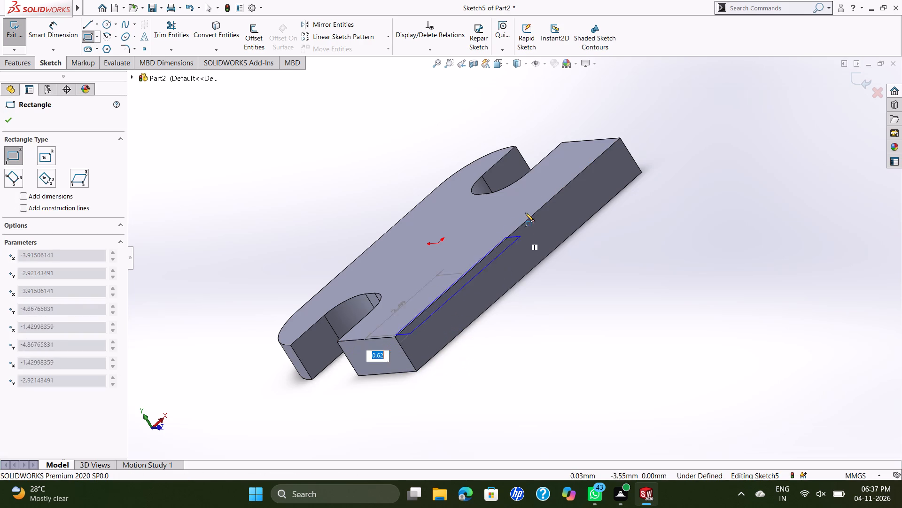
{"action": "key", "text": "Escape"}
Leave the empty sketch on the plate's large top face.
{"action": "middle_click_drag", "start_coordinate": [582, 149], "coordinate": [587, 149]}
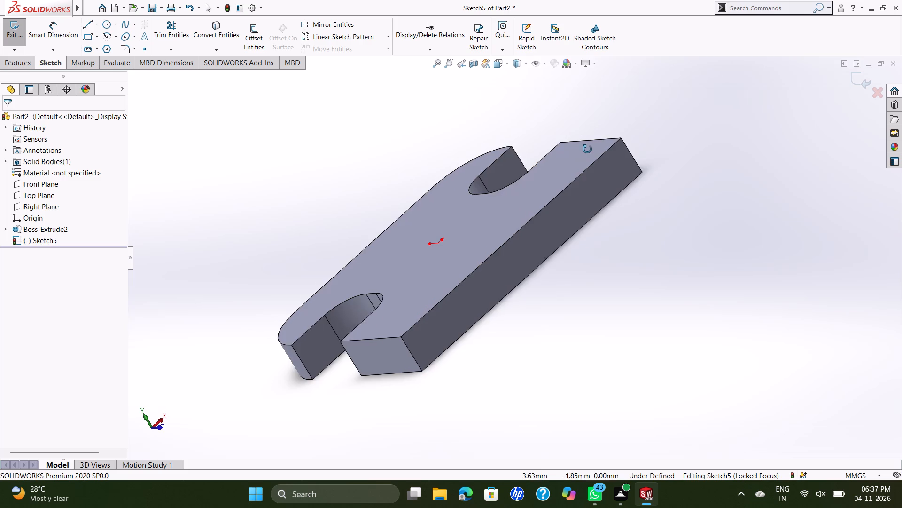
{"action": "middle_click_drag", "start_coordinate": [587, 149], "coordinate": [622, 141]}
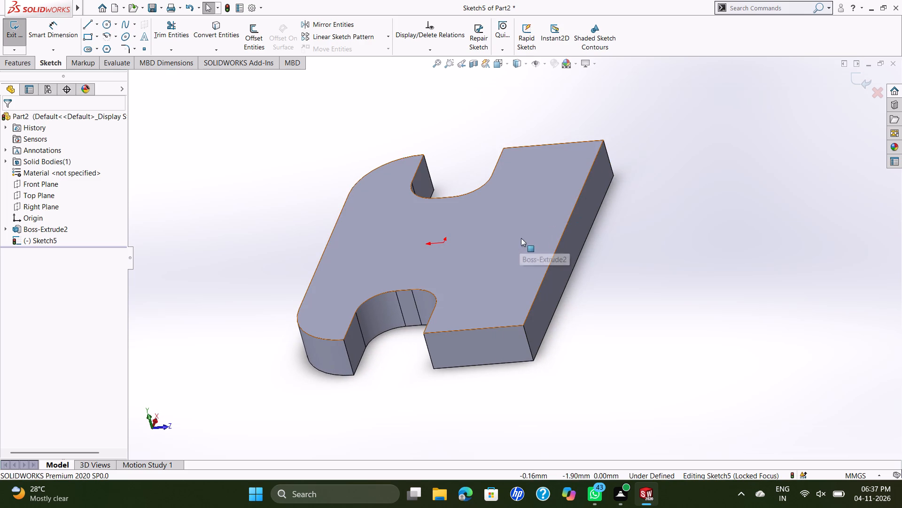
{"action": "left_click", "coordinate": [578, 242]}
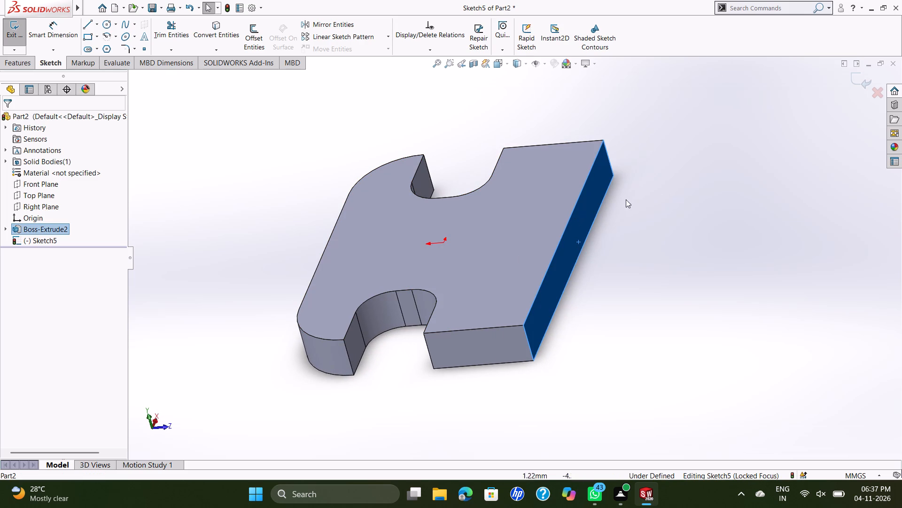
{"action": "right_click_drag", "start_coordinate": [638, 192], "coordinate": [630, 188]}
{"action": "double_click", "coordinate": [576, 244]}
{"action": "key", "text": "Escape"}
{"action": "left_click", "coordinate": [862, 86]}
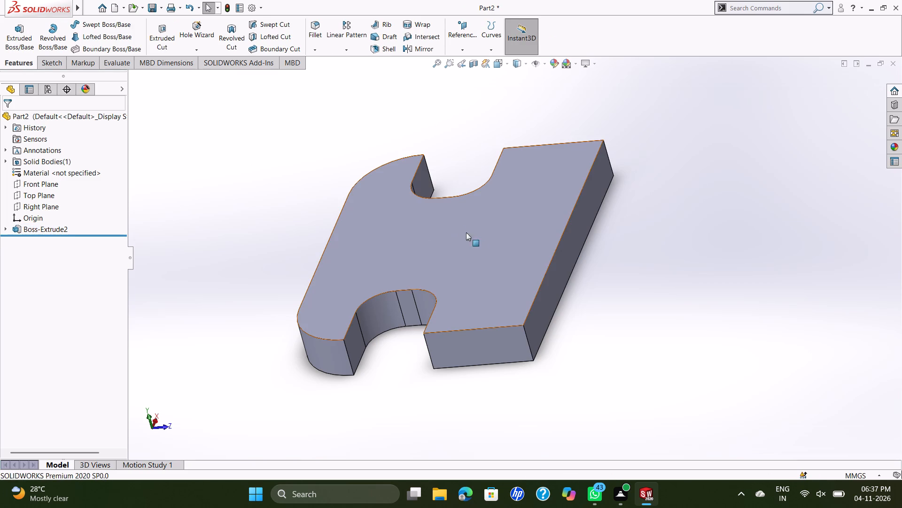
Open a new sketch on the plate's long straight 8 mm side face, viewed face-on.
{"action": "left_click", "coordinate": [561, 274]}
{"action": "left_click", "coordinate": [562, 273]}
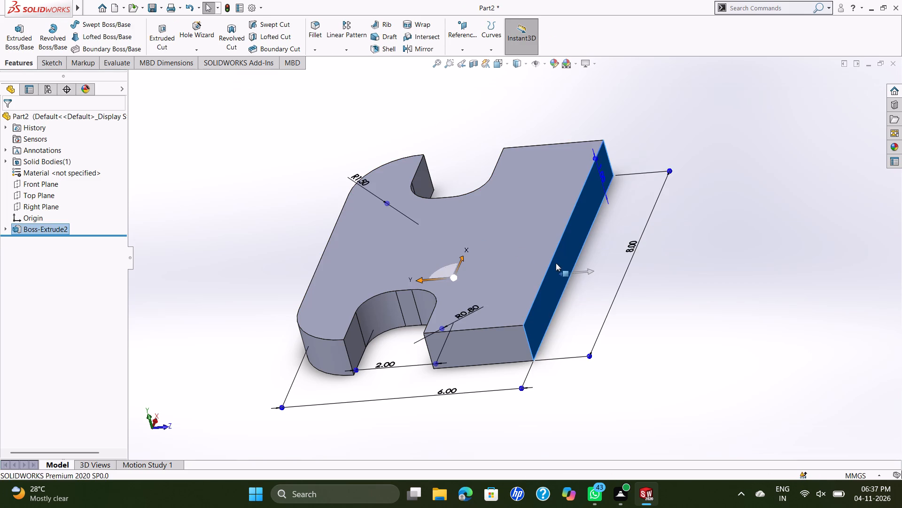
{"action": "right_click", "coordinate": [557, 262]}
{"action": "left_click", "coordinate": [604, 248]}
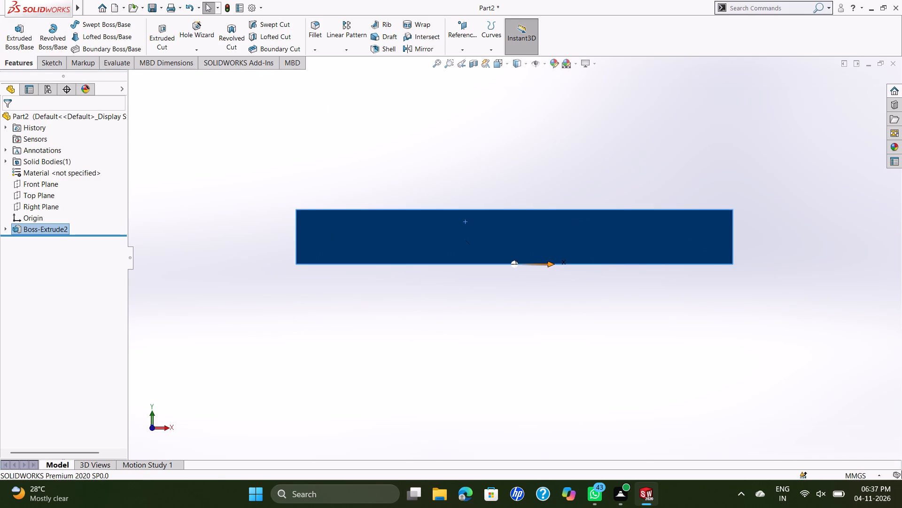
{"action": "right_click", "coordinate": [372, 238]}
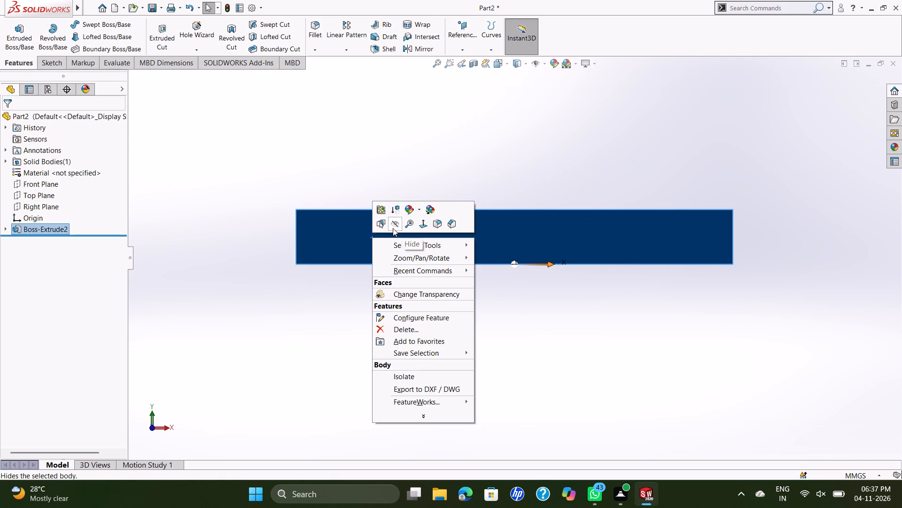
{"action": "left_click", "coordinate": [329, 242]}
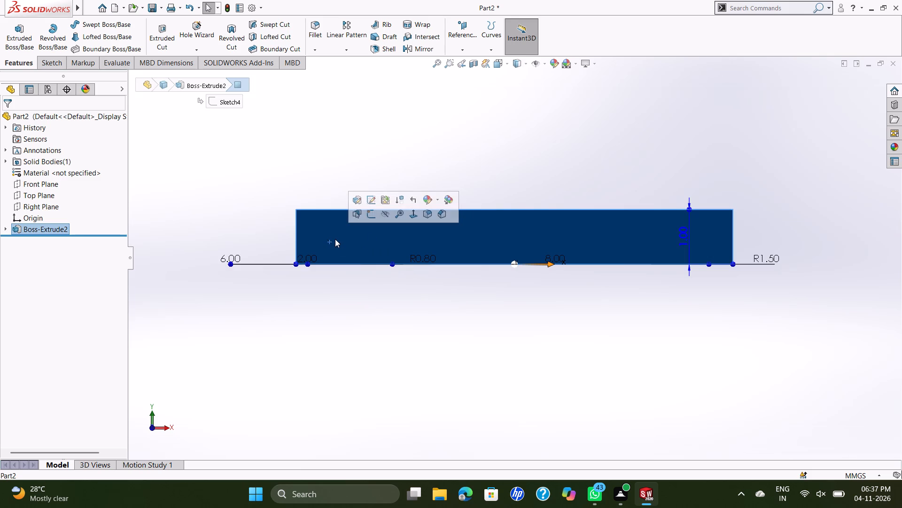
{"action": "left_click", "coordinate": [367, 214]}
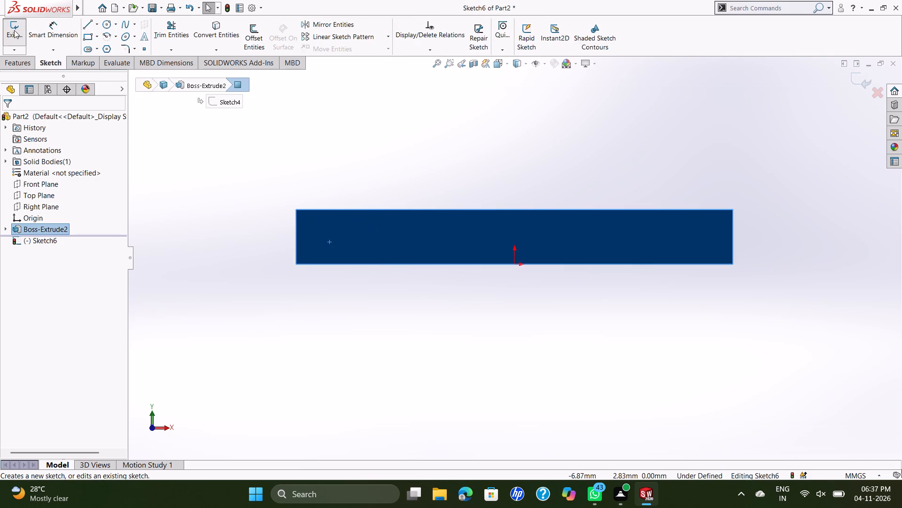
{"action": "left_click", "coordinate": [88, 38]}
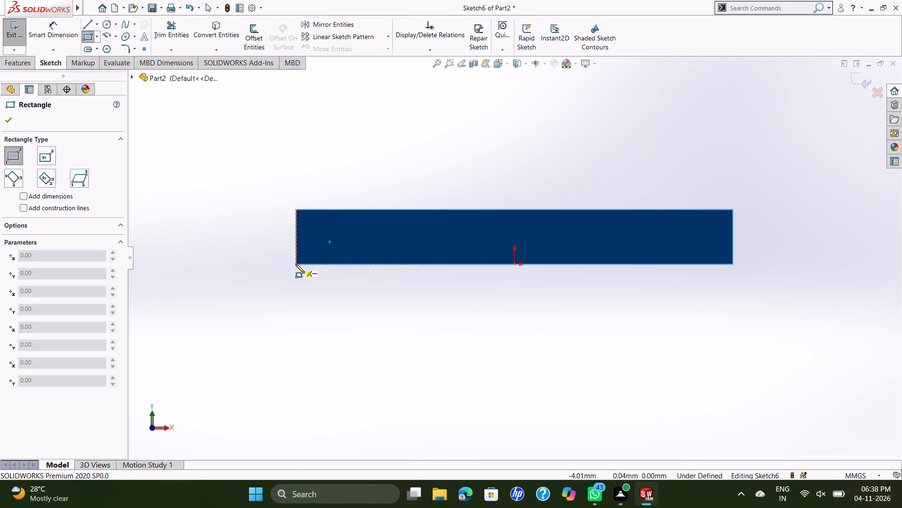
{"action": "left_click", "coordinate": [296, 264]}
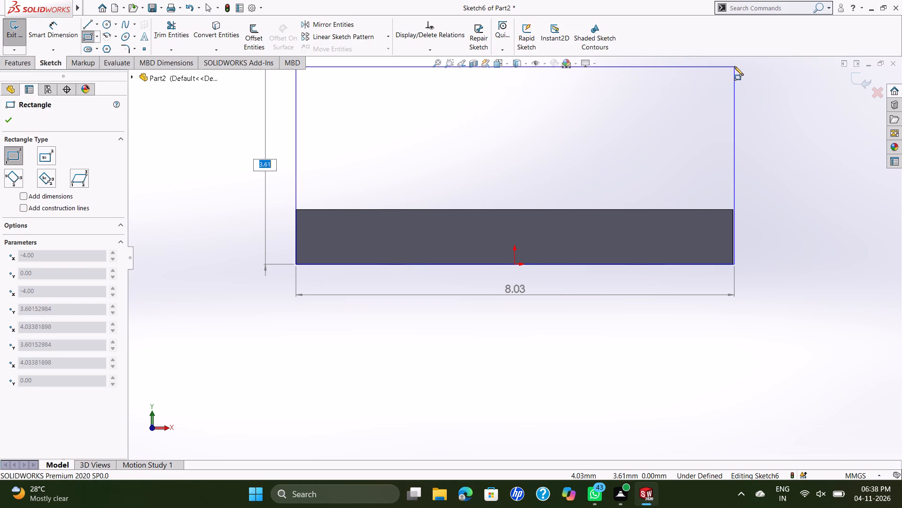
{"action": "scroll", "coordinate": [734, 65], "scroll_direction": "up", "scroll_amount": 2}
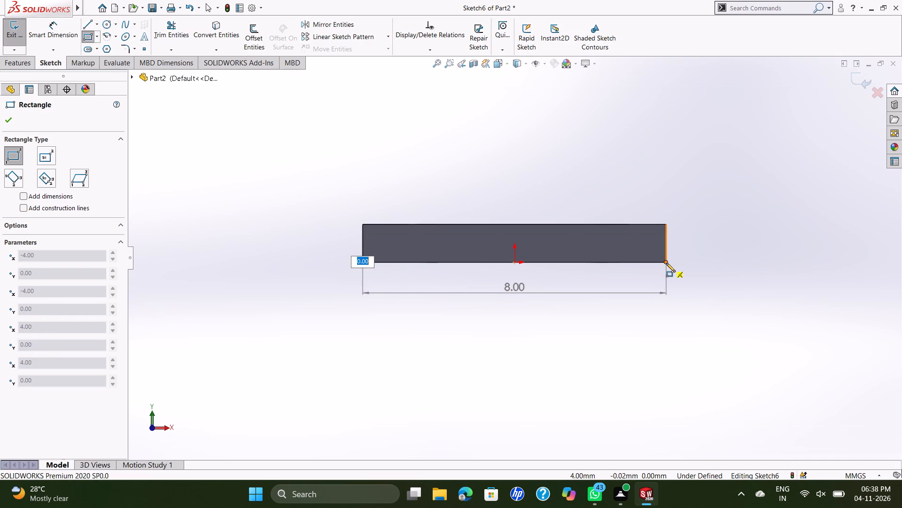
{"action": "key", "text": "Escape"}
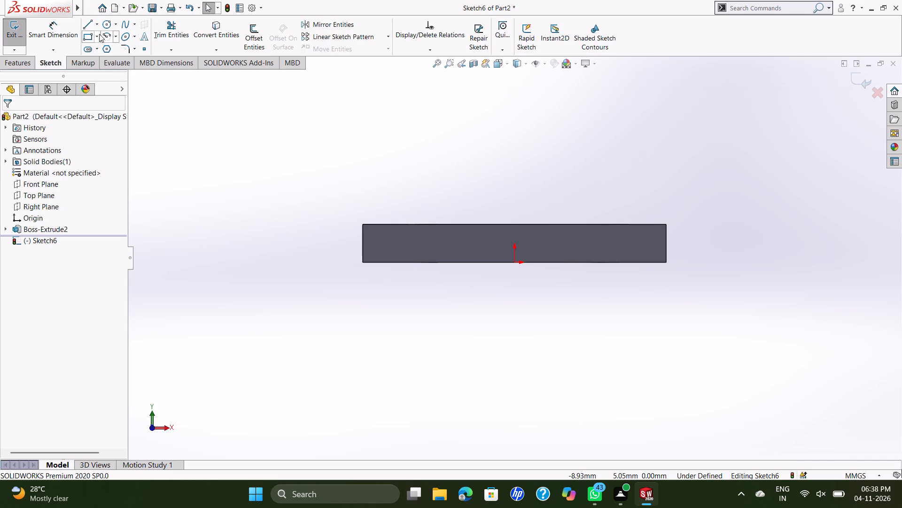
Draw a 3 Point Corner Rectangle upward from the side face's full 8 mm bottom edge, about 4.93 mm high.
{"action": "left_click", "coordinate": [97, 36]}
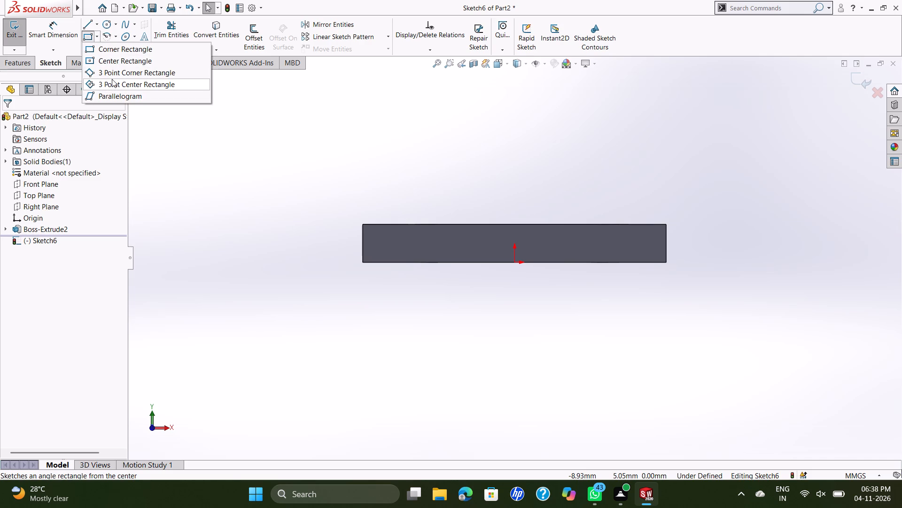
{"action": "left_click", "coordinate": [124, 72]}
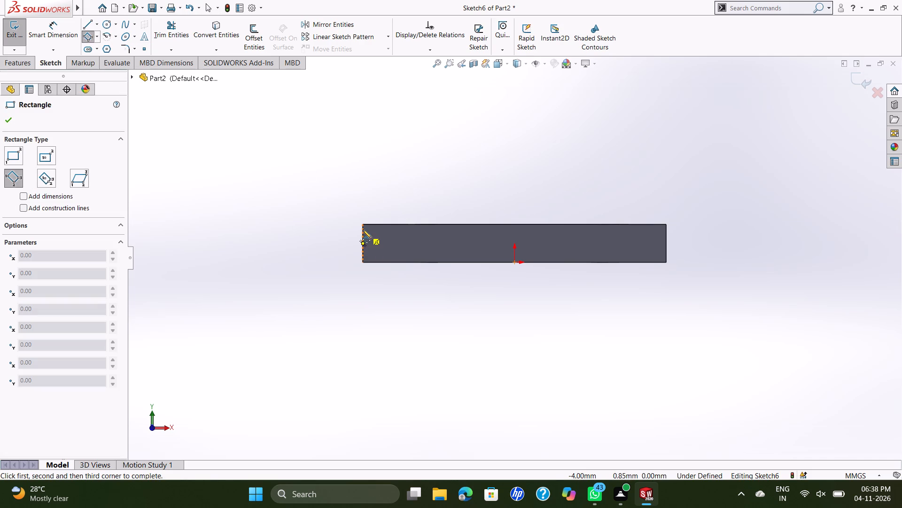
{"action": "left_click", "coordinate": [363, 262]}
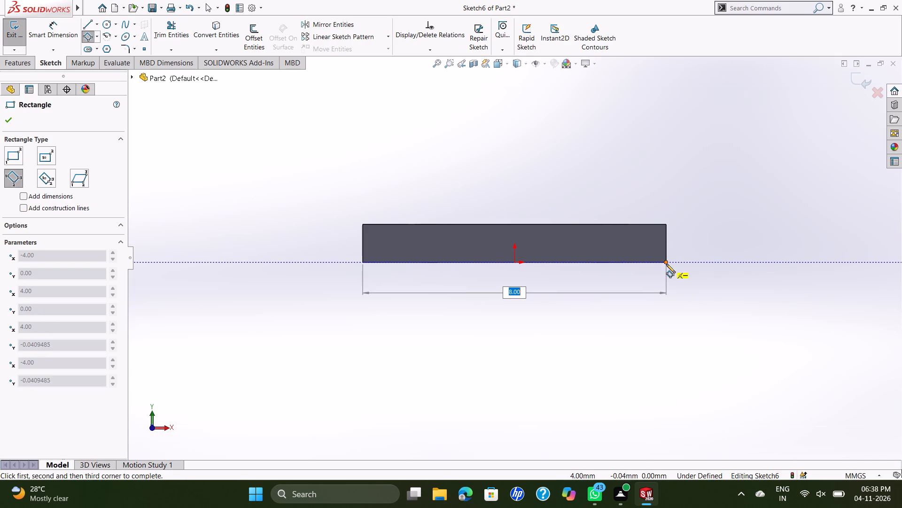
{"action": "left_click", "coordinate": [666, 264]}
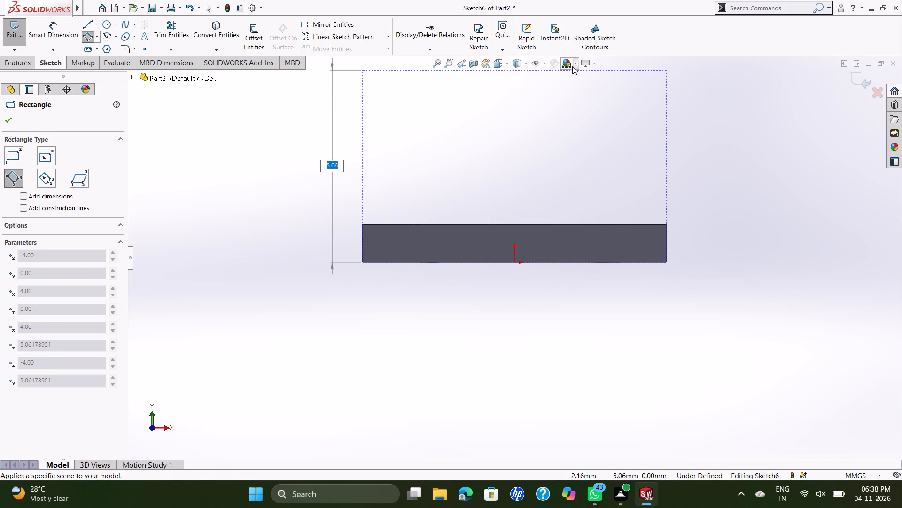
{"action": "left_click", "coordinate": [572, 67]}
{"action": "left_click", "coordinate": [570, 75]}
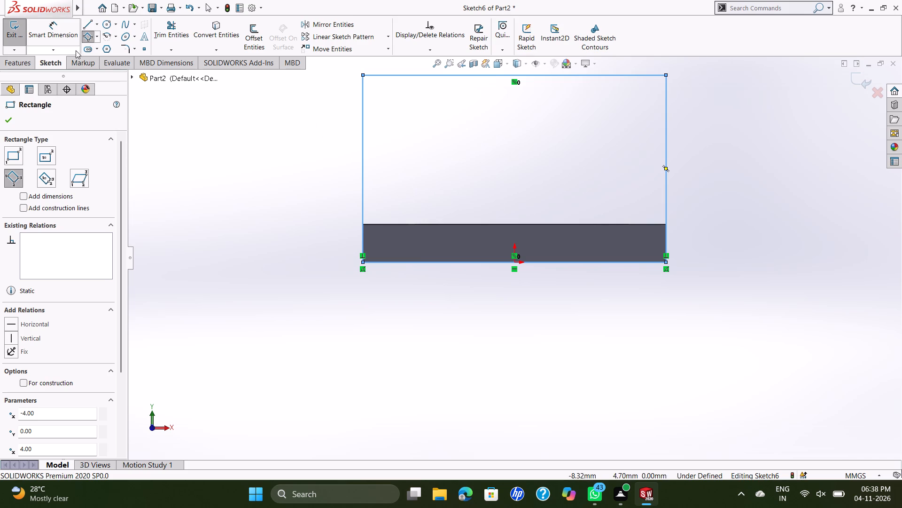
Dimension the rectangle's vertical side and set its height to 5 mm.
{"action": "left_click", "coordinate": [51, 29]}
{"action": "left_click", "coordinate": [363, 146]}
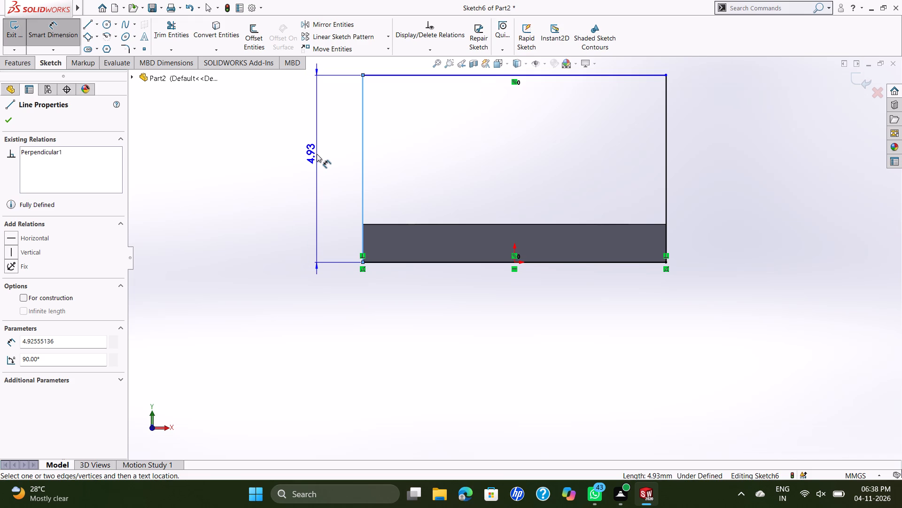
{"action": "left_click", "coordinate": [317, 154]}
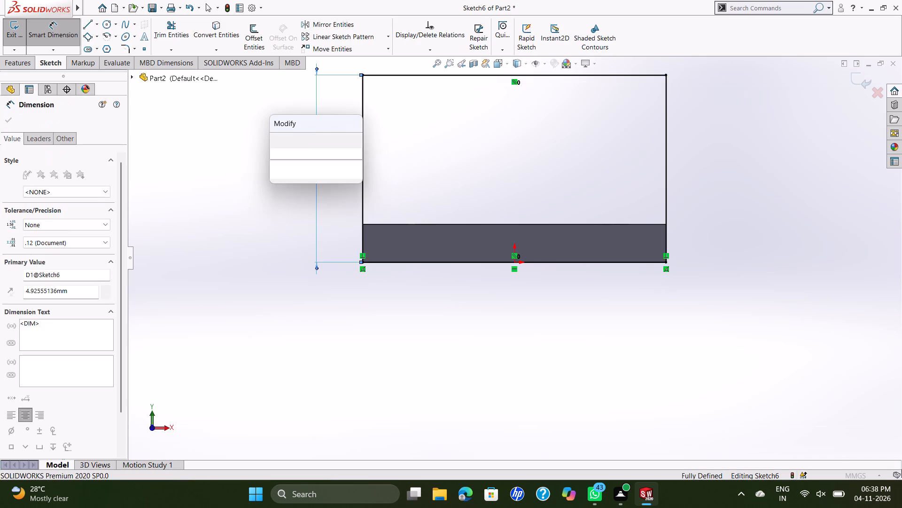
{"action": "key", "text": "5"}
{"action": "key", "text": "Return"}
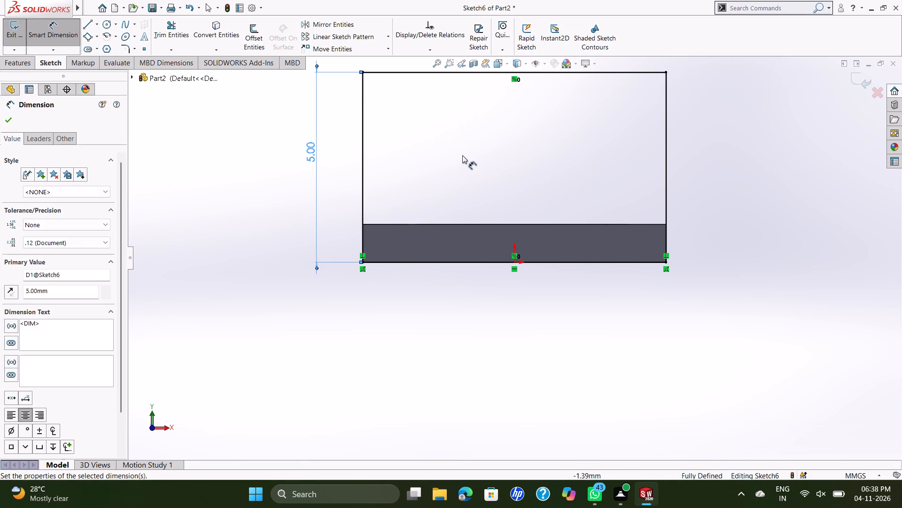
{"action": "scroll", "coordinate": [462, 155], "scroll_direction": "up", "scroll_amount": 1}
{"action": "left_click", "coordinate": [490, 102]}
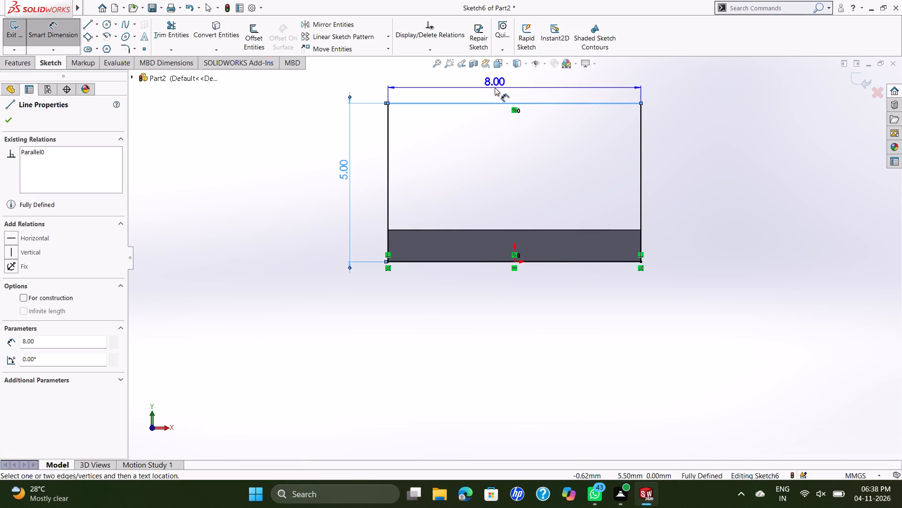
{"action": "key", "text": "Escape"}
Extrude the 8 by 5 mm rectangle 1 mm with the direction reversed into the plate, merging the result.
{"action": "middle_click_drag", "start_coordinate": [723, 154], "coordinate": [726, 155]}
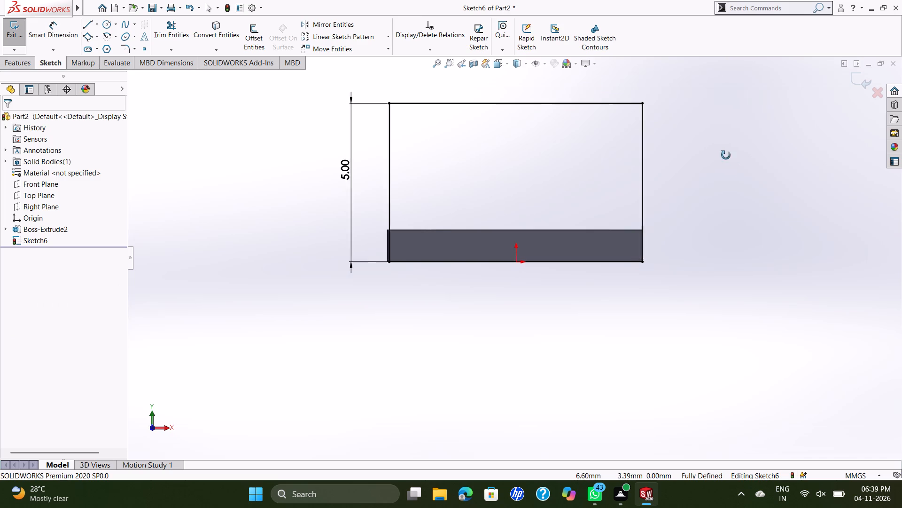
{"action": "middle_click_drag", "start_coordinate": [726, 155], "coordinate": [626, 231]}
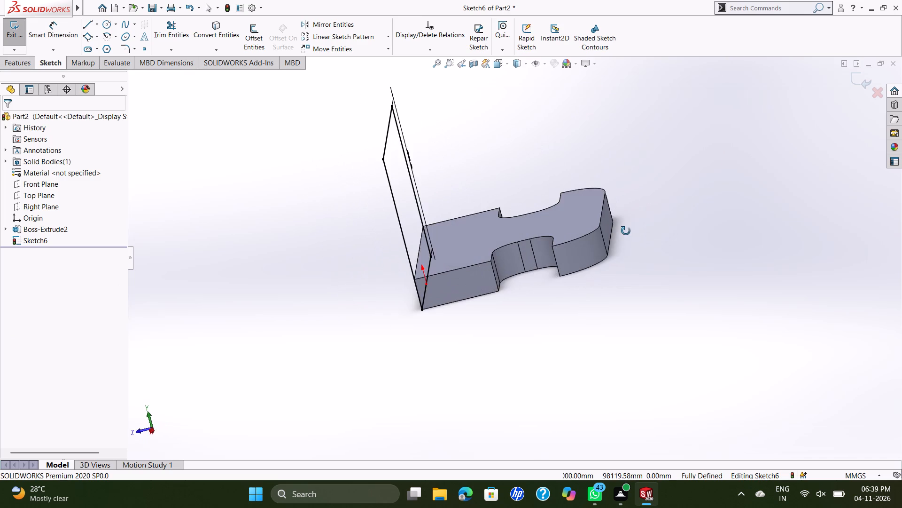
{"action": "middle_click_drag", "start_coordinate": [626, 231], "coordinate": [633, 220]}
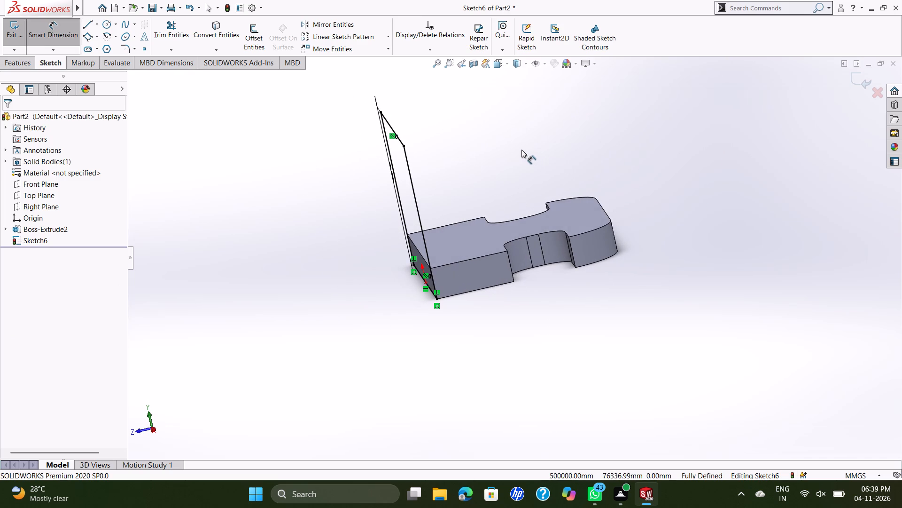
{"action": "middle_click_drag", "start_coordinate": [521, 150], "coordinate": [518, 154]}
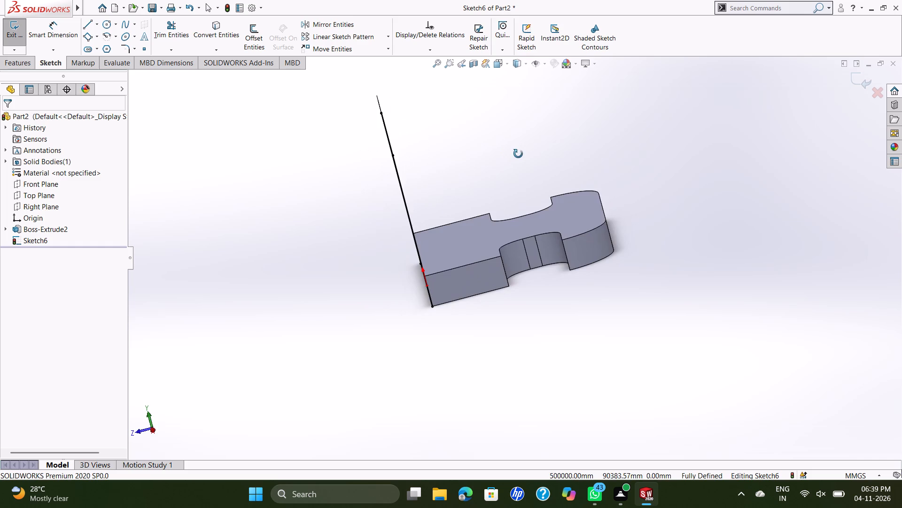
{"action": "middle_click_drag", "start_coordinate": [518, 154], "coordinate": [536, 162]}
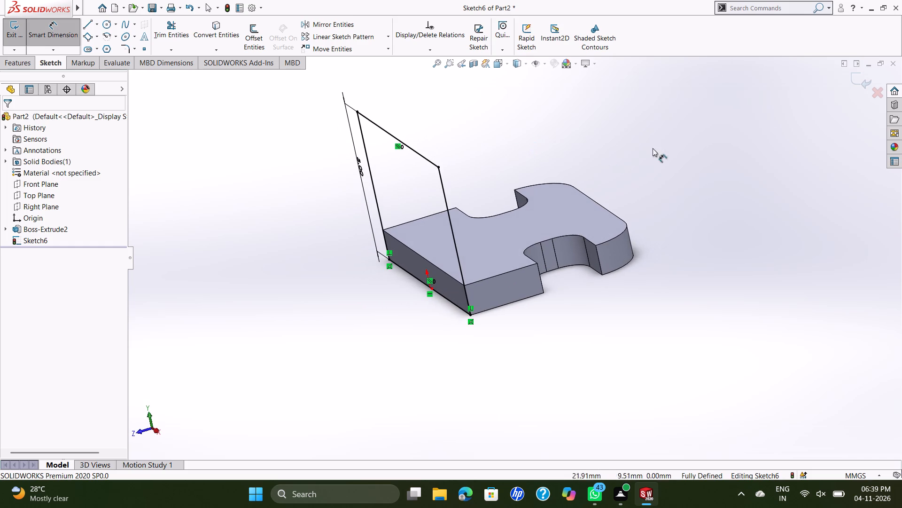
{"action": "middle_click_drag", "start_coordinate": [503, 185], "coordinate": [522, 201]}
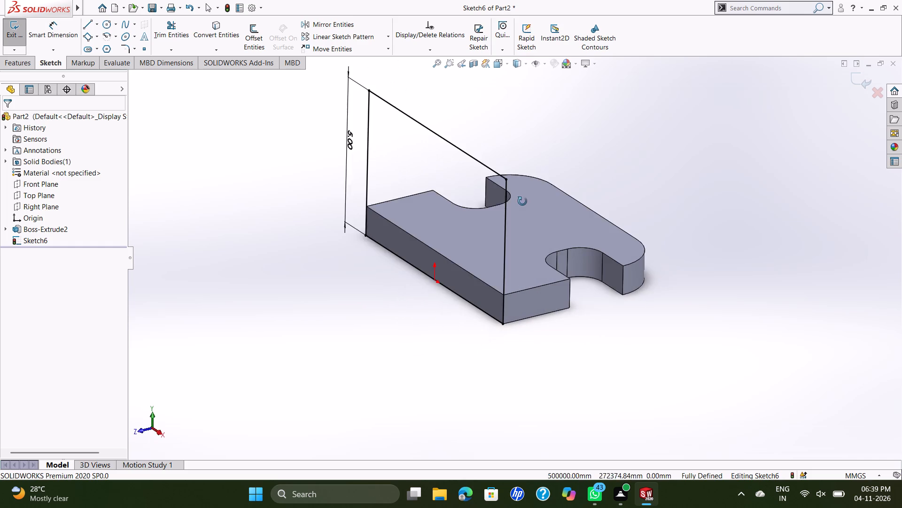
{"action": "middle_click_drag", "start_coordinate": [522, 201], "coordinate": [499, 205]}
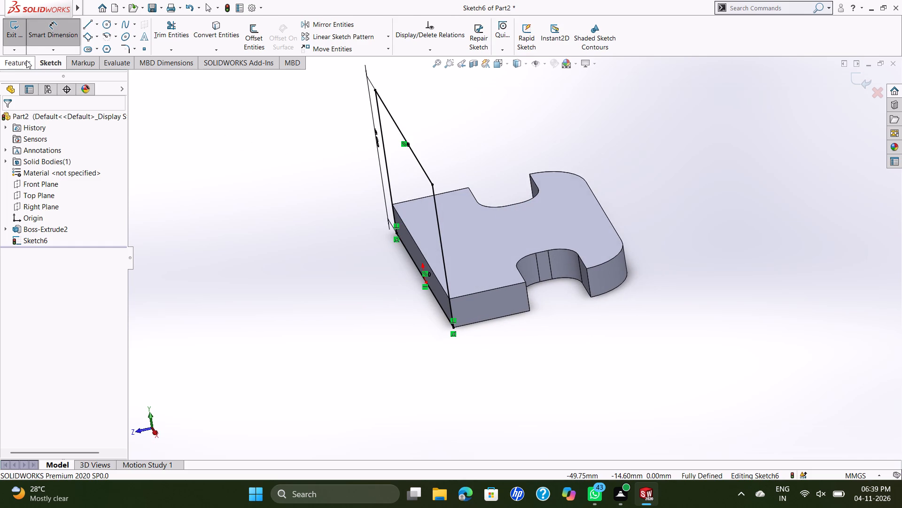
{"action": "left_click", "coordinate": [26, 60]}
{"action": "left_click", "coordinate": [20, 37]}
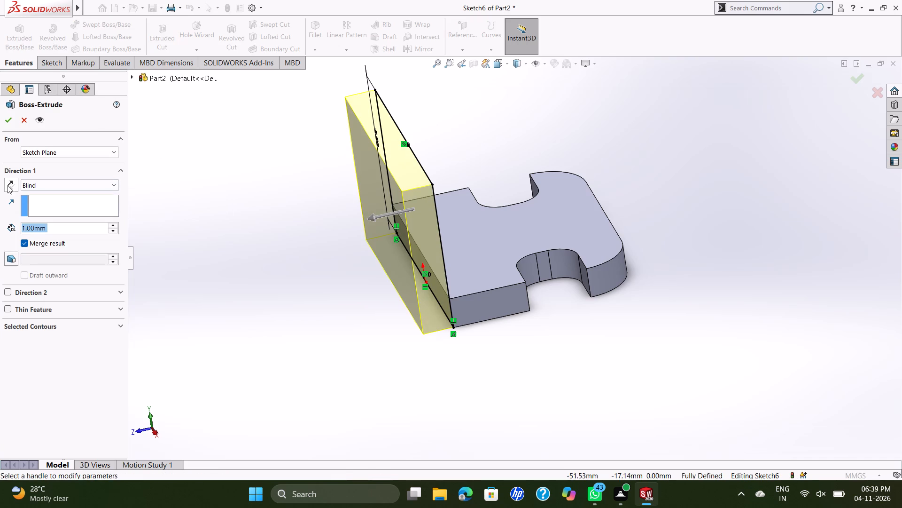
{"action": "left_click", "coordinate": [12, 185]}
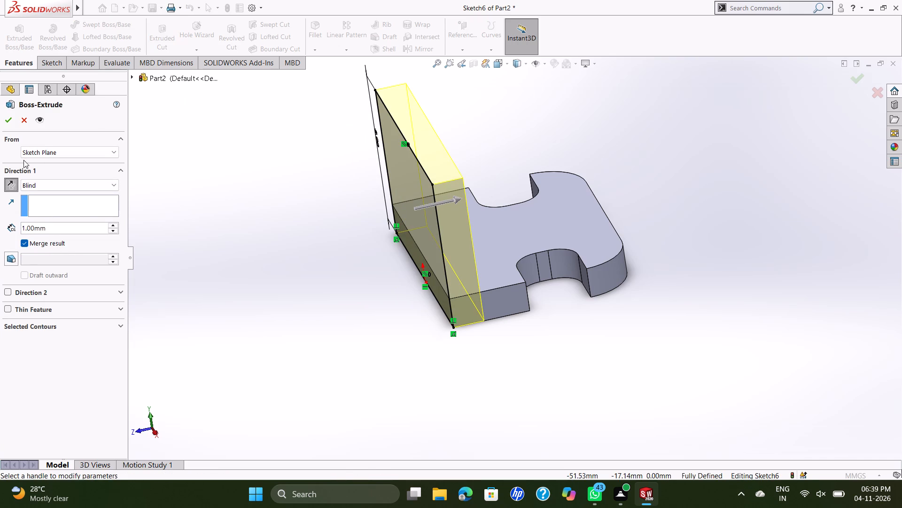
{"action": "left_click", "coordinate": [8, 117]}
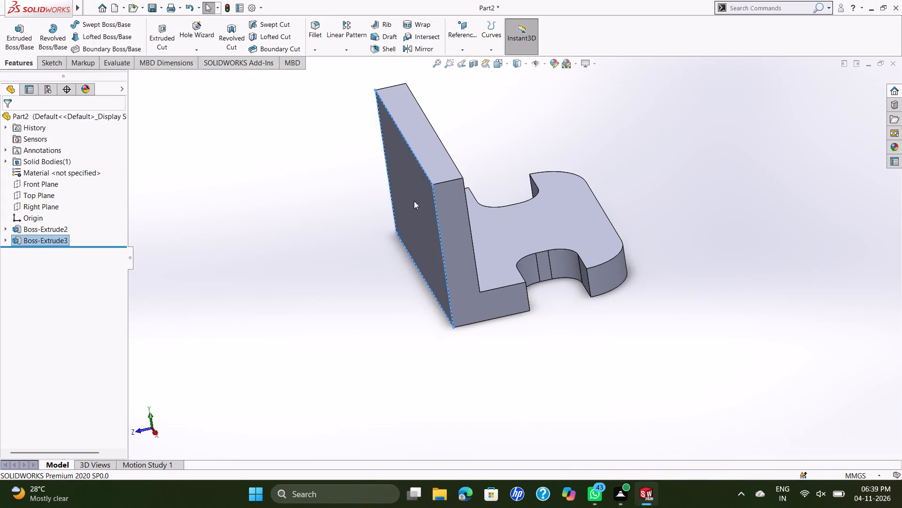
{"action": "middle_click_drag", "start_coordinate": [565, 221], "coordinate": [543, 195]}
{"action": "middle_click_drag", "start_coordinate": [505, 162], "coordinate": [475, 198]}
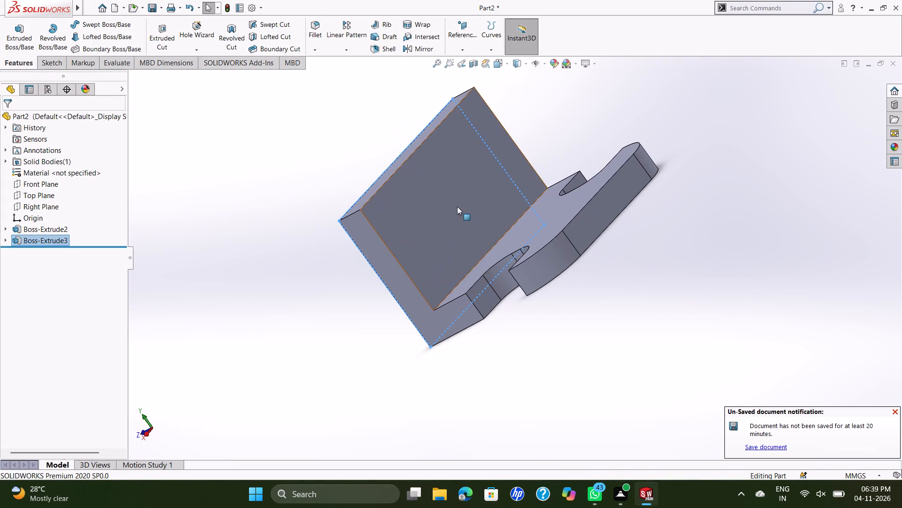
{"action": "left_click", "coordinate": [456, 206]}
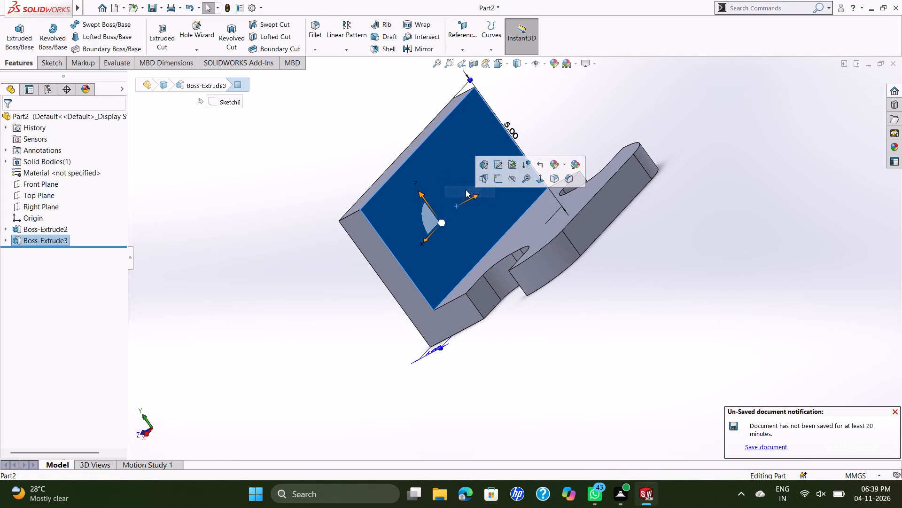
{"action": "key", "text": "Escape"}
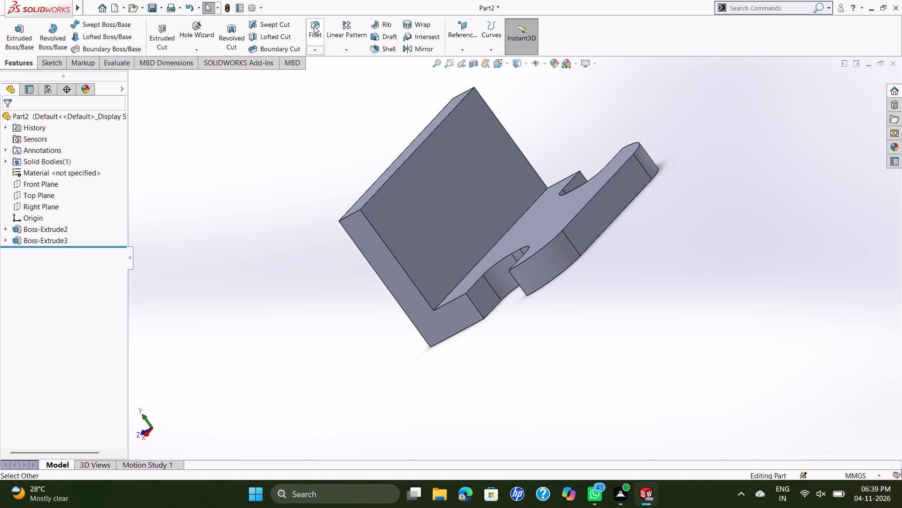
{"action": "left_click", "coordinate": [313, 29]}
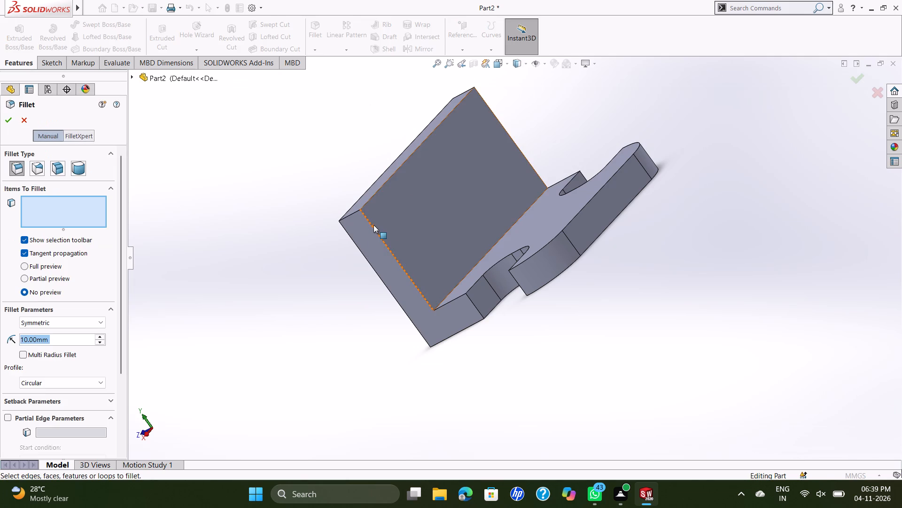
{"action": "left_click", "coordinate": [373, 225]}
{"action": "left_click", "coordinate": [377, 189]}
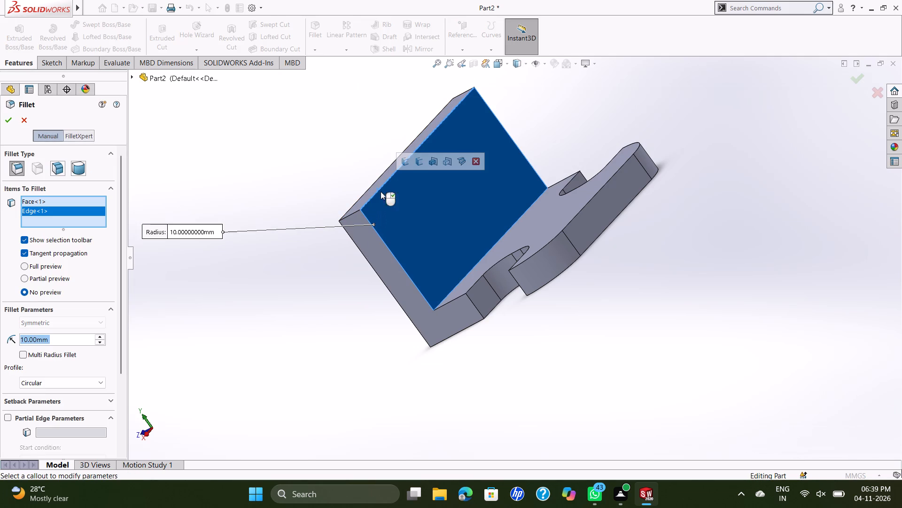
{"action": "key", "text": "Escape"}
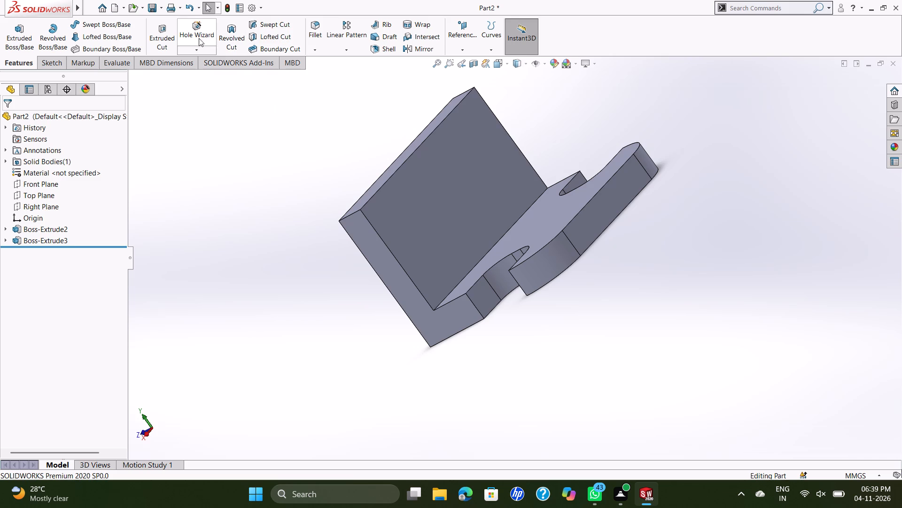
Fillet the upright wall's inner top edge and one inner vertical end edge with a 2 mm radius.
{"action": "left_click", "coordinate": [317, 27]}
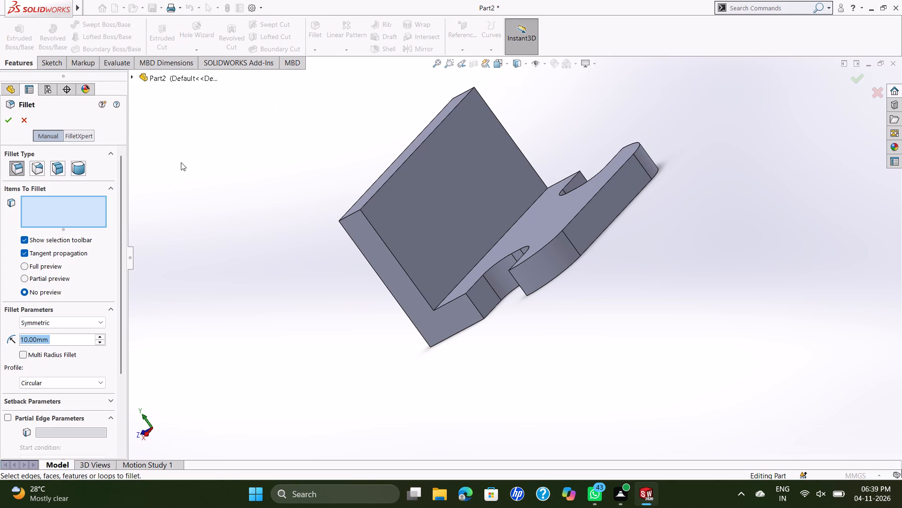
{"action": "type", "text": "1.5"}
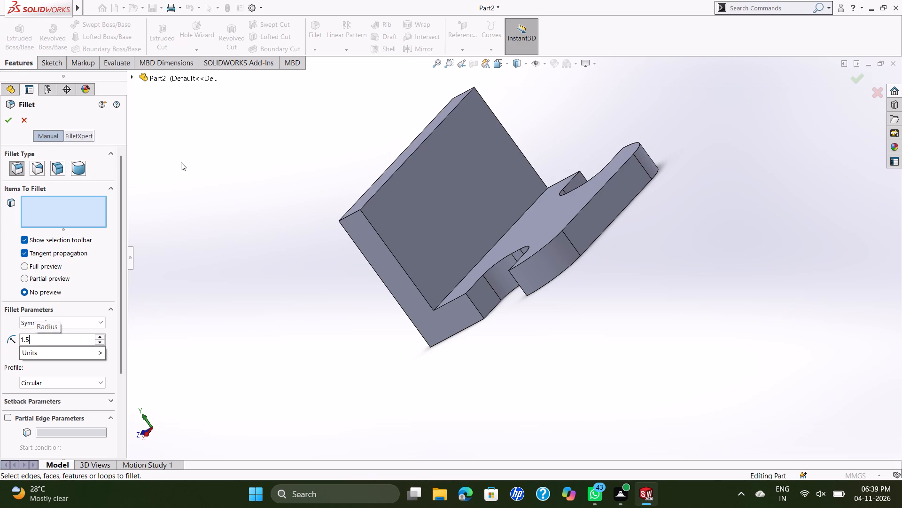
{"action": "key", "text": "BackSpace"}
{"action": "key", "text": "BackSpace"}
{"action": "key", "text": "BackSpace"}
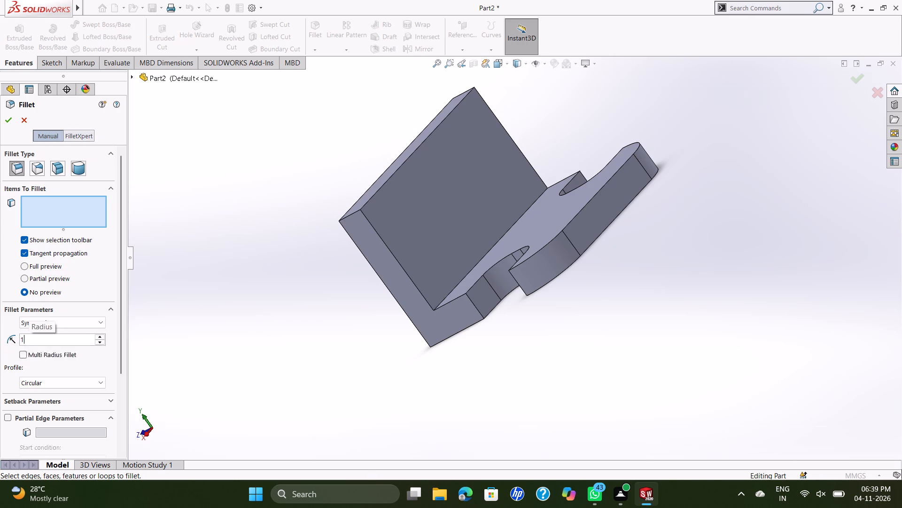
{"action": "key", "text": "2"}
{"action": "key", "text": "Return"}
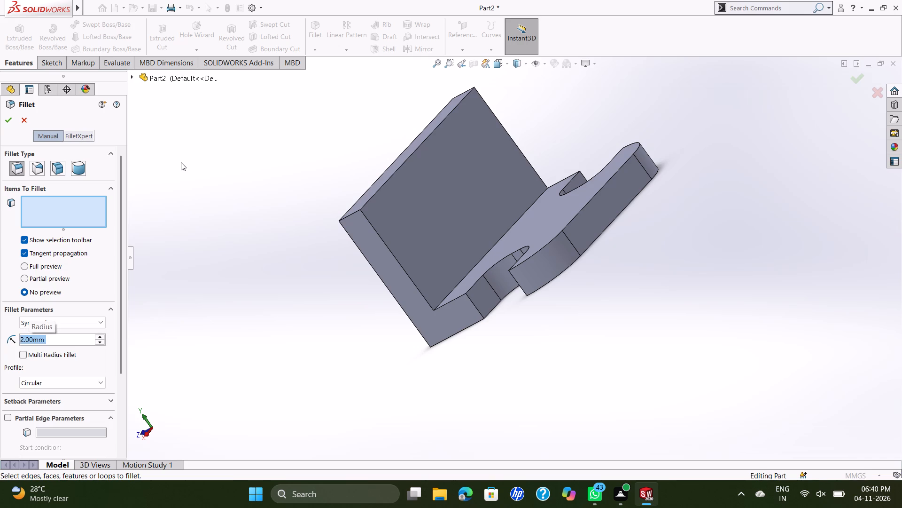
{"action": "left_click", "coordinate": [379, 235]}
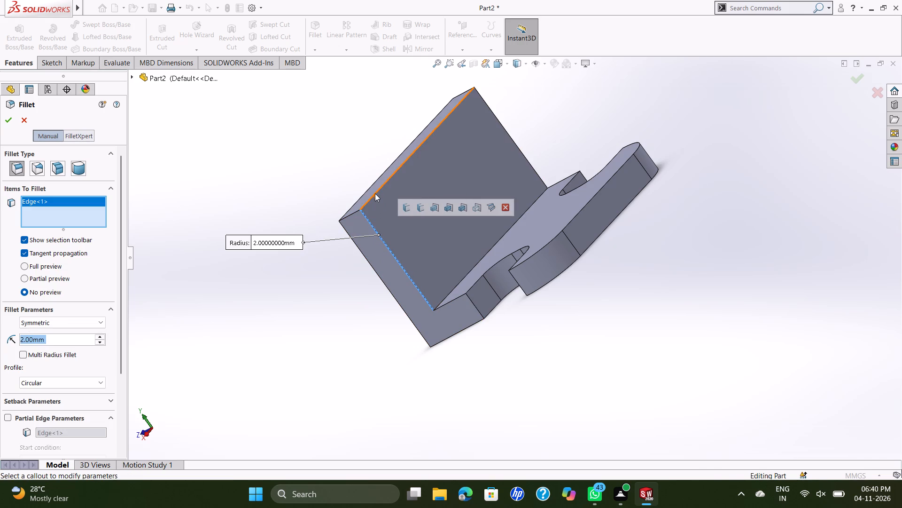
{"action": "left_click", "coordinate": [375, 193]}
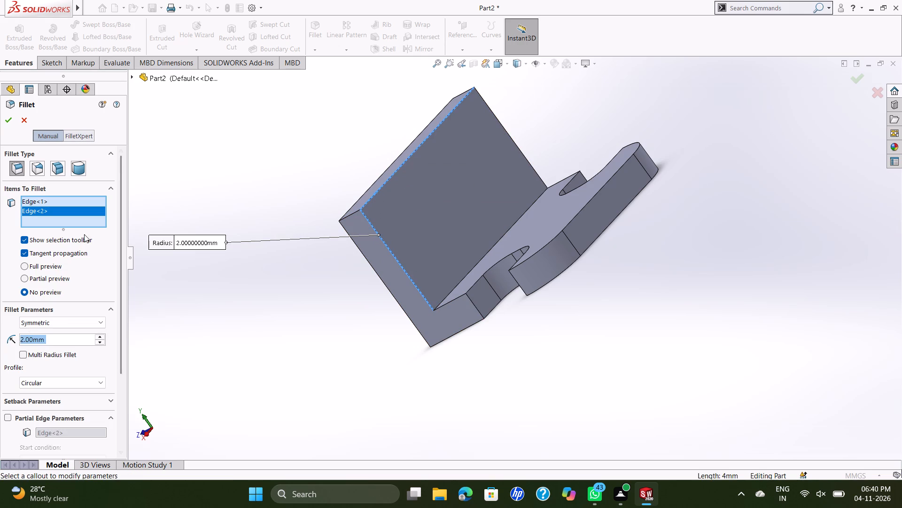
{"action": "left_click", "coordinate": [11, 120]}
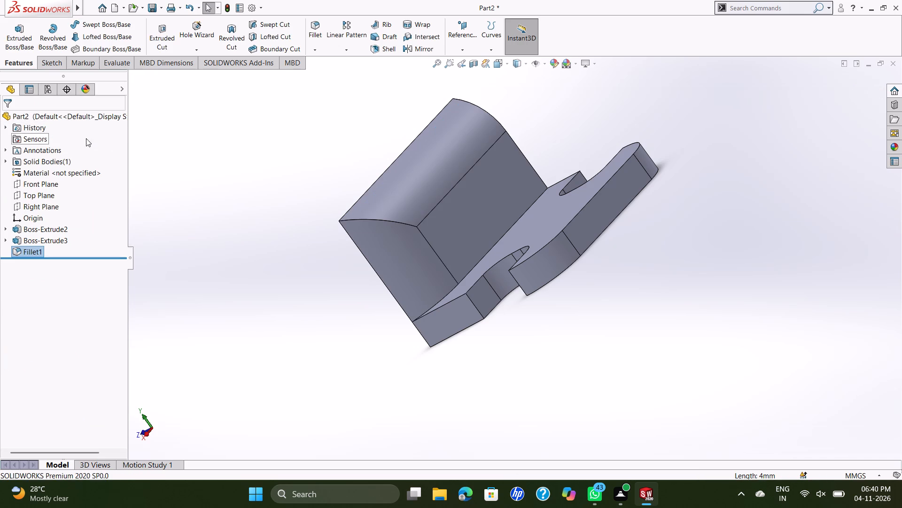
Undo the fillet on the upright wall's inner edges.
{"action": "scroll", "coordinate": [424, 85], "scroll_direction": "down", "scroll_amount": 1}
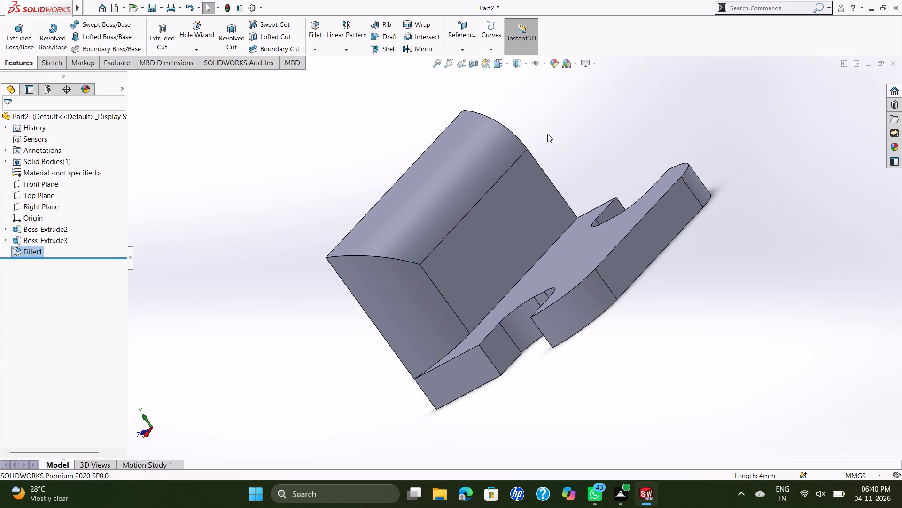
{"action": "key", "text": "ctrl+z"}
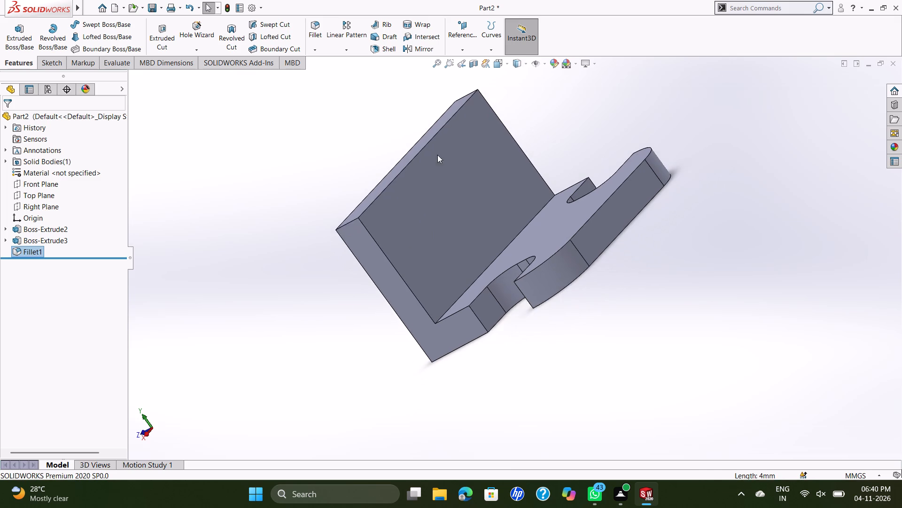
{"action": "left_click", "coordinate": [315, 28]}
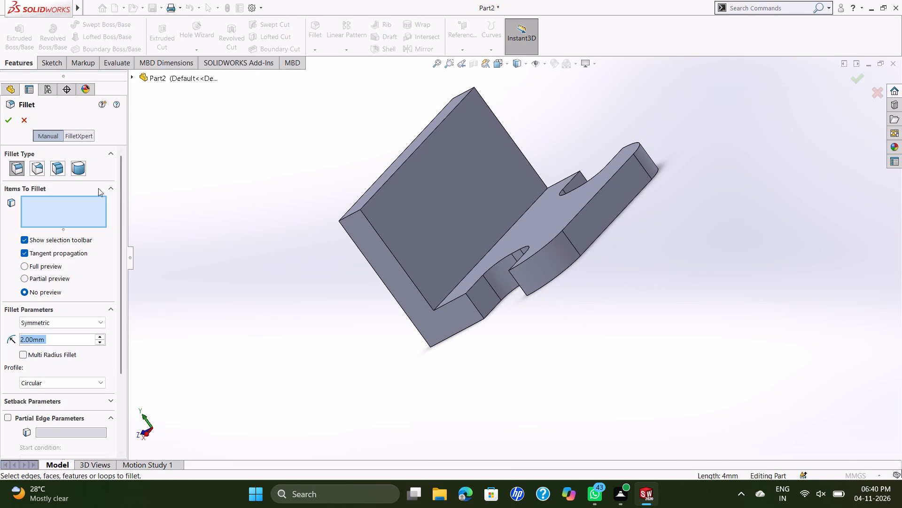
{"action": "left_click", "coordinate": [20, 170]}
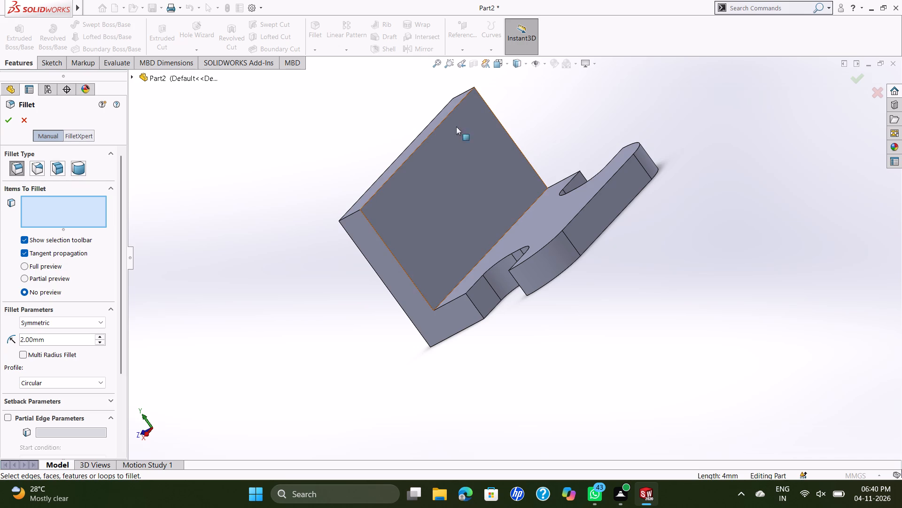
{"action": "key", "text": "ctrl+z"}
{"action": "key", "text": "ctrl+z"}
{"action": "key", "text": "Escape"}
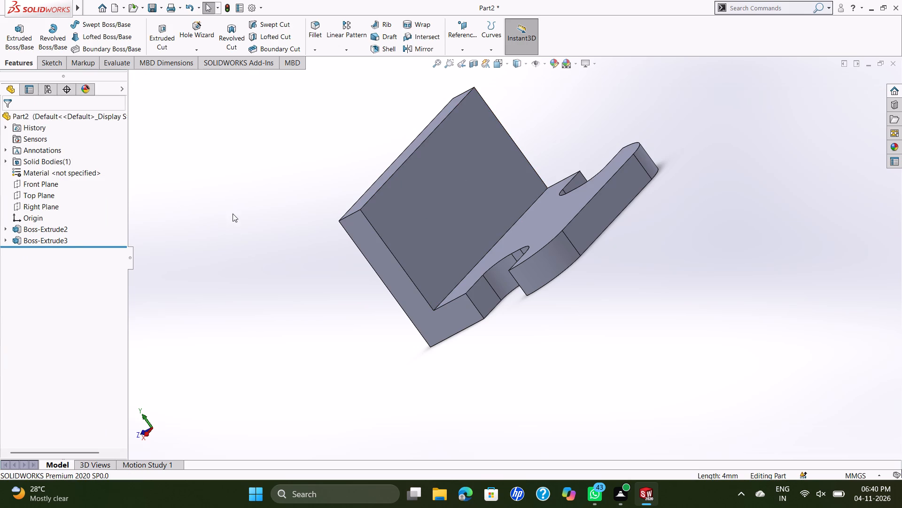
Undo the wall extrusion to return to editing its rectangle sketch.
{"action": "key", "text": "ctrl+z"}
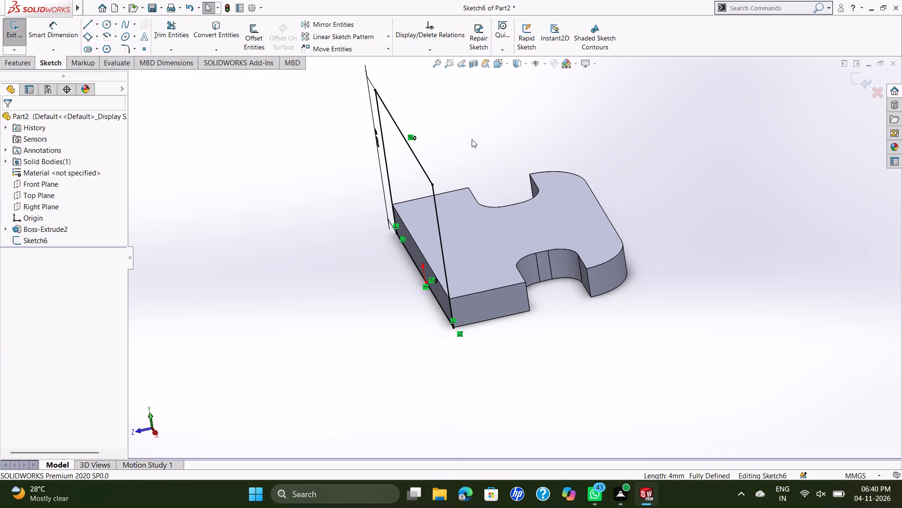
Round the two upper corners of the wall's rectangle sketch with 2 mm sketch fillets.
{"action": "middle_click_drag", "start_coordinate": [472, 139], "coordinate": [430, 156]}
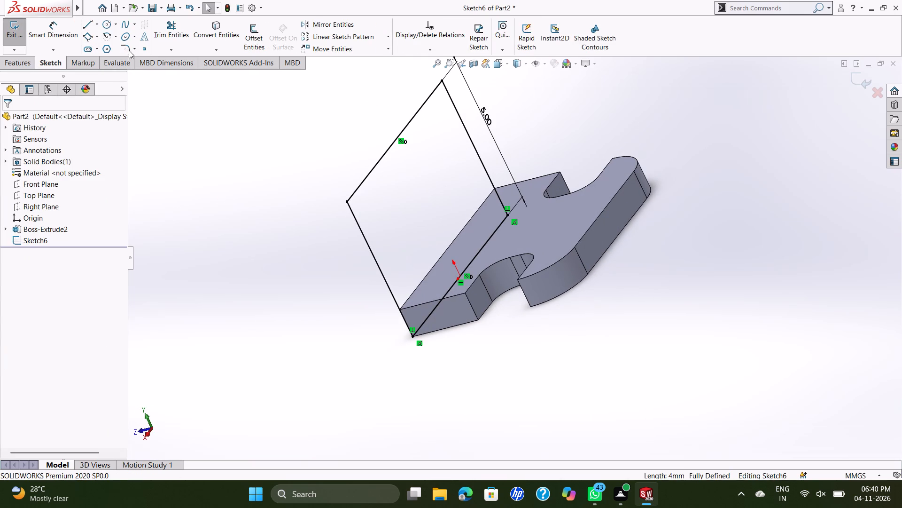
{"action": "left_click", "coordinate": [124, 47]}
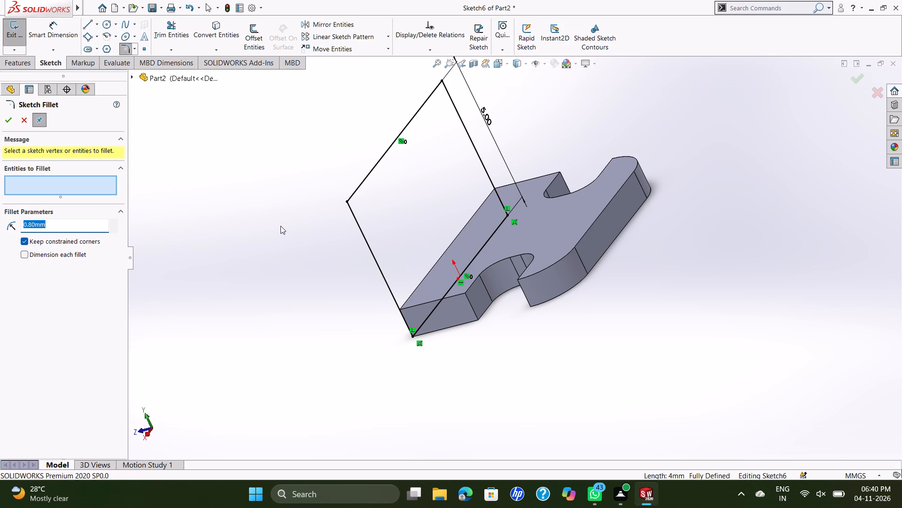
{"action": "key", "text": "2"}
{"action": "key", "text": "Return"}
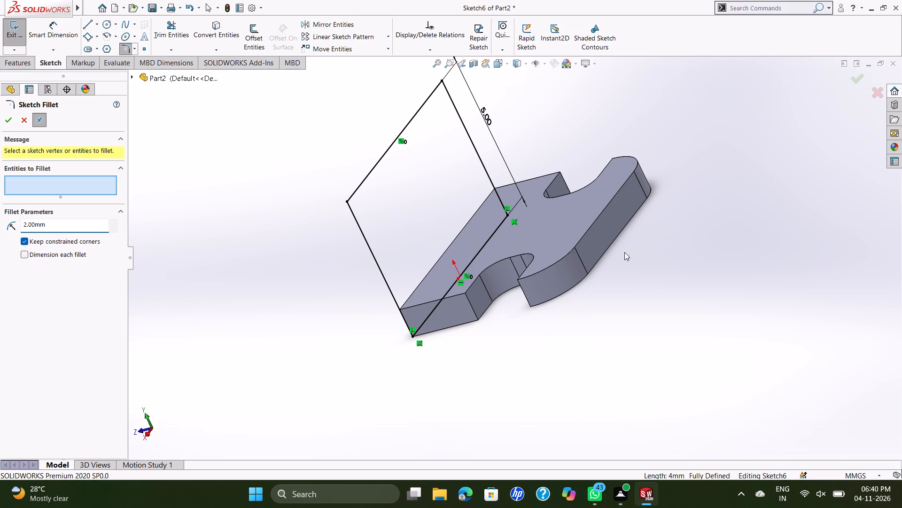
{"action": "left_click", "coordinate": [358, 222]}
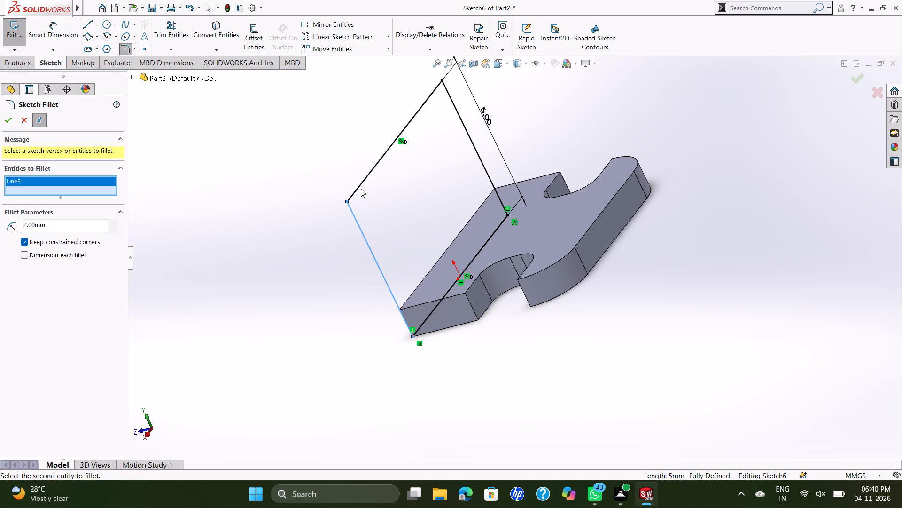
{"action": "left_click", "coordinate": [361, 186]}
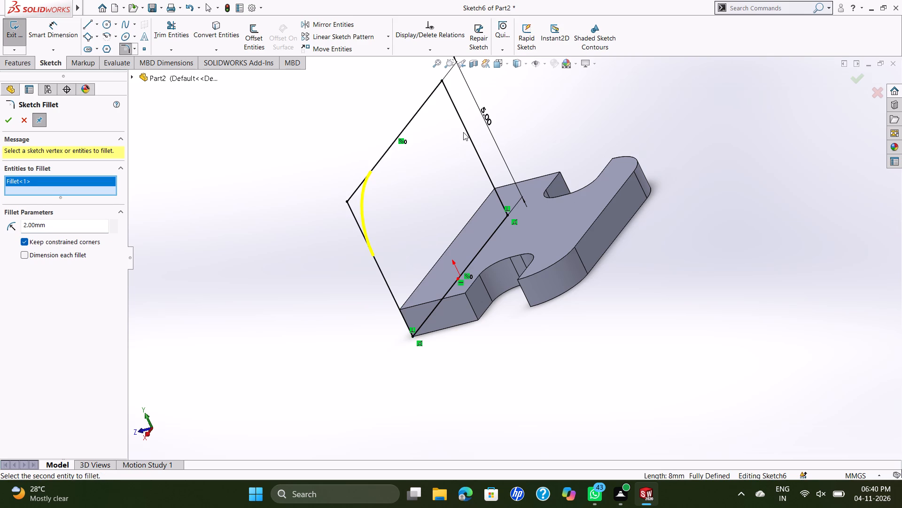
{"action": "left_click", "coordinate": [466, 131]}
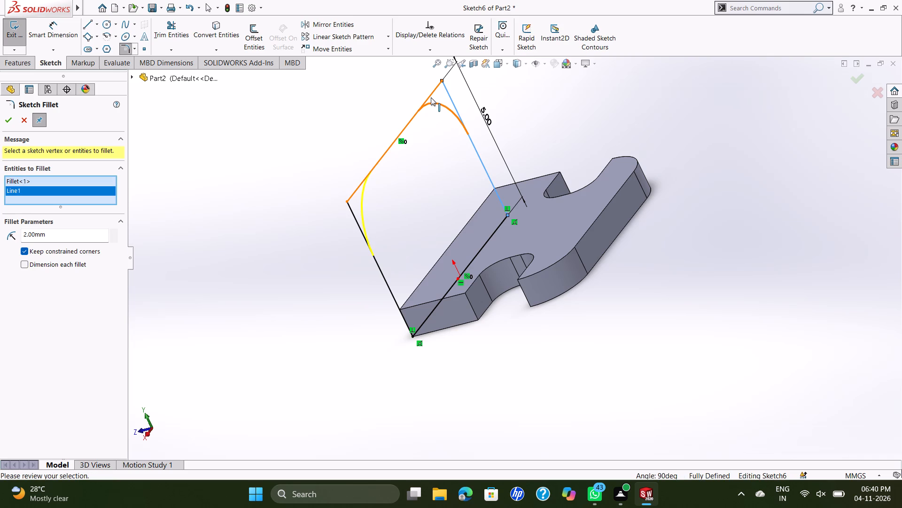
{"action": "left_click", "coordinate": [431, 97]}
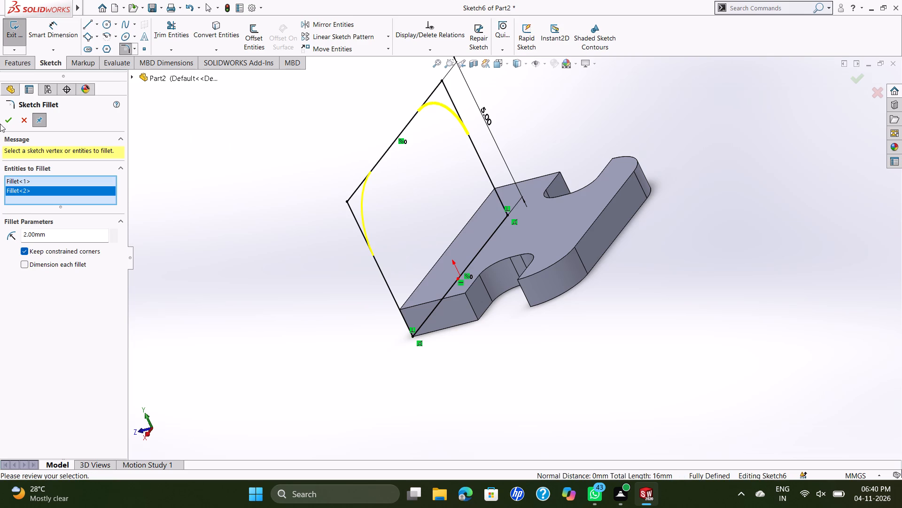
{"action": "left_click", "coordinate": [6, 120]}
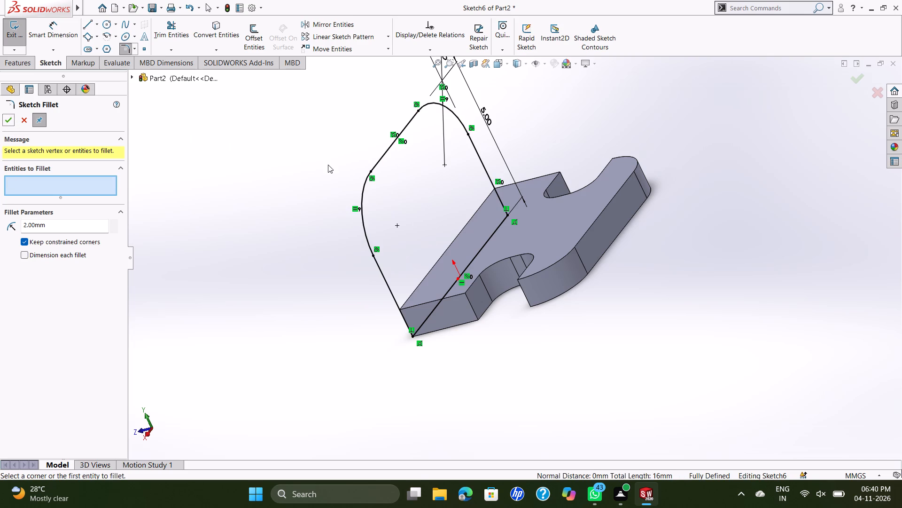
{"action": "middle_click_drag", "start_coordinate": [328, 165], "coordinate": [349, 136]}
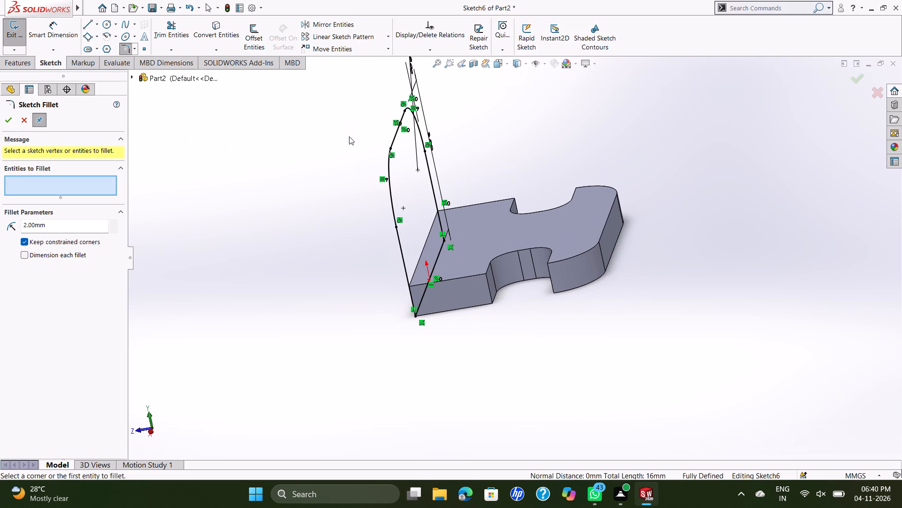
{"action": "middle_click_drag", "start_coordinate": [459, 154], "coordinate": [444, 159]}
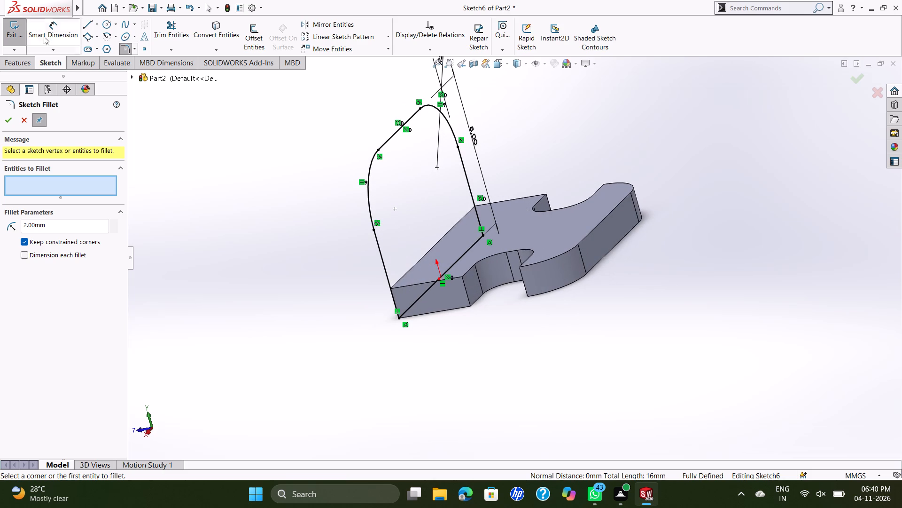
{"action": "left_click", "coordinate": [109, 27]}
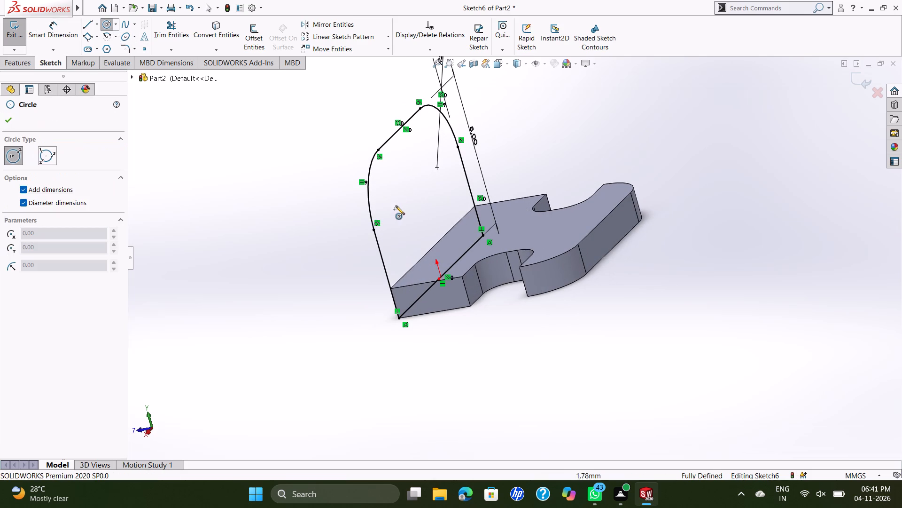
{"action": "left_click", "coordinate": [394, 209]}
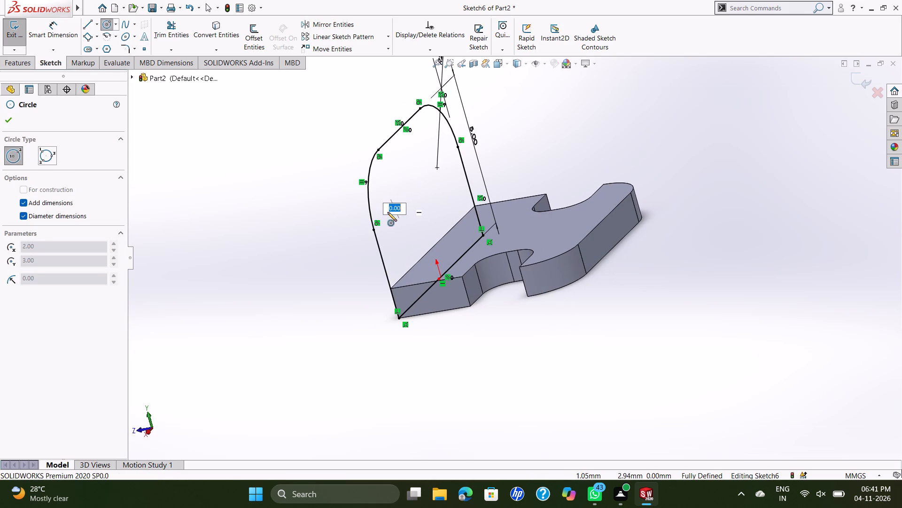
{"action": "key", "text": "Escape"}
Draw two 2 mm diameter circles in the wall sketch, centred on the centre points of the two corner fillets.
{"action": "left_click", "coordinate": [102, 21]}
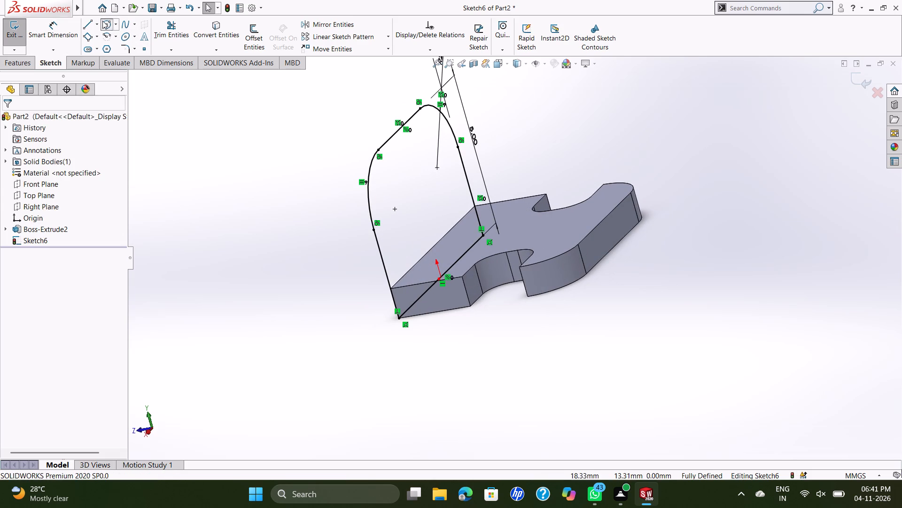
{"action": "left_click", "coordinate": [394, 208]}
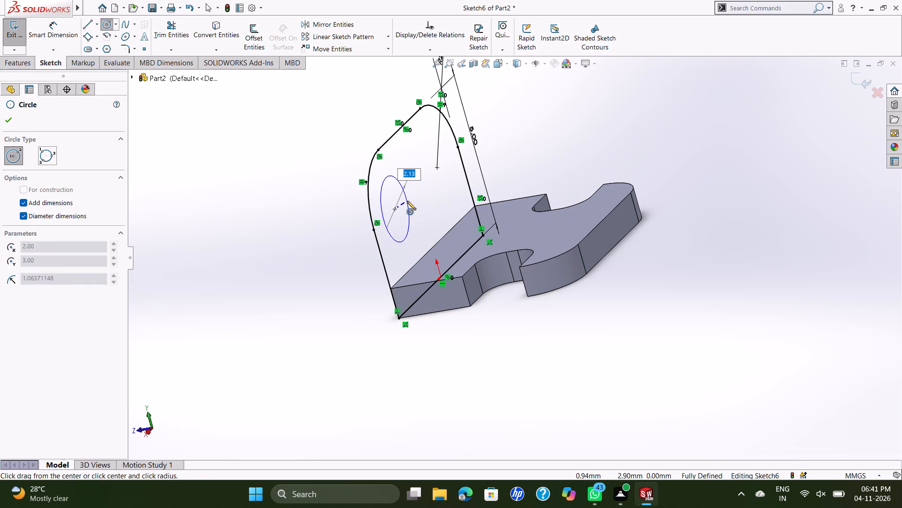
{"action": "key", "text": "2"}
{"action": "key", "text": "Return"}
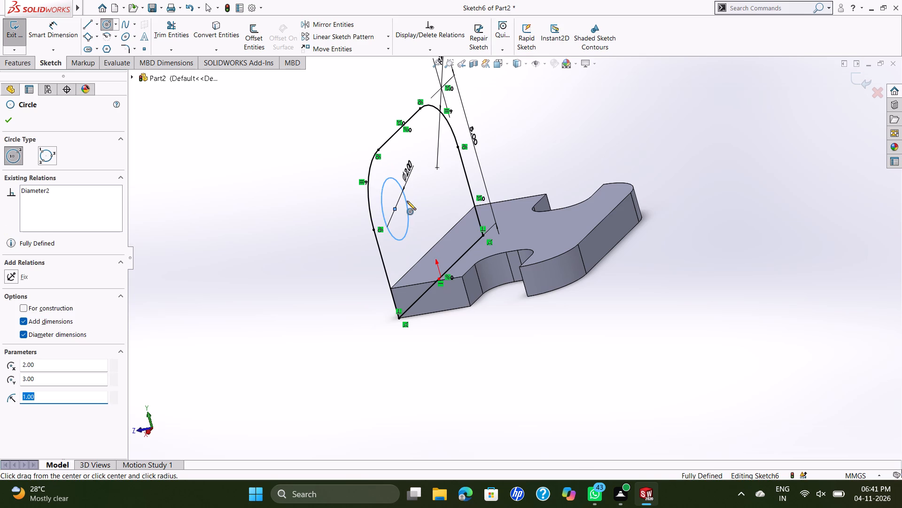
{"action": "left_click", "coordinate": [437, 169]}
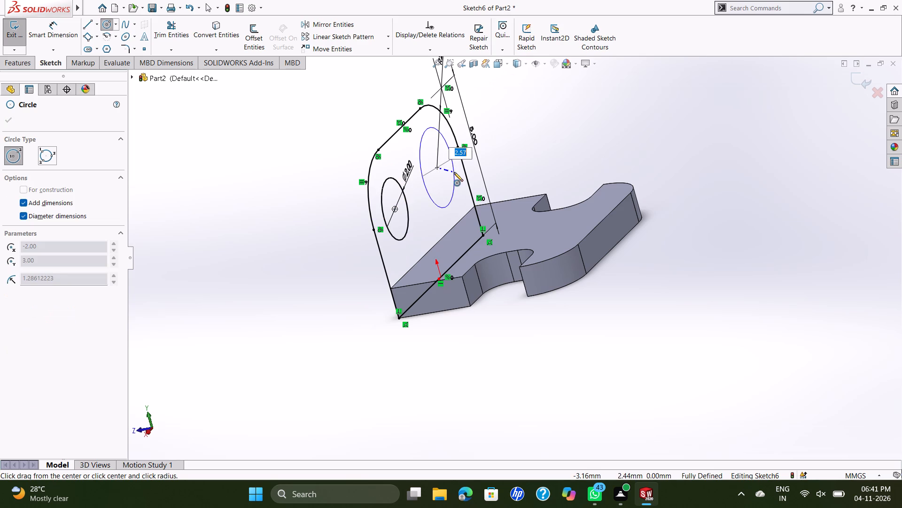
{"action": "key", "text": "2"}
{"action": "key", "text": "Return"}
{"action": "key", "text": "Escape"}
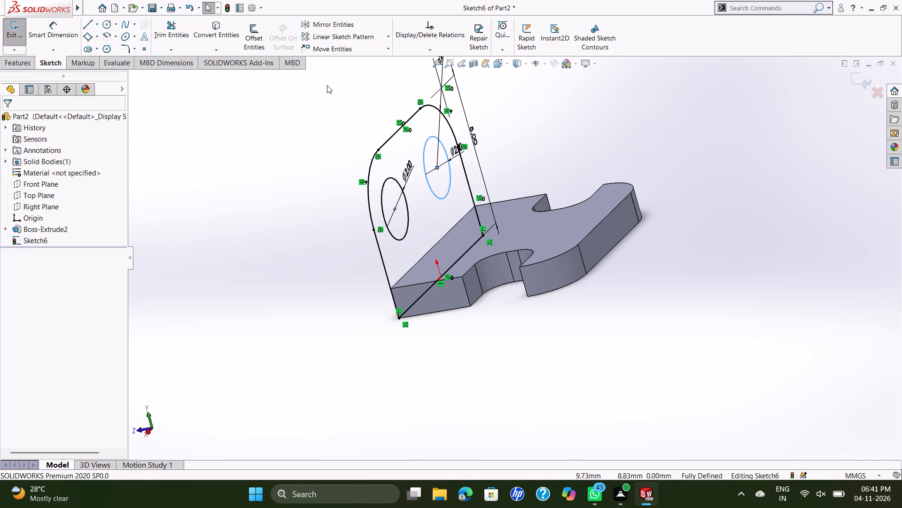
{"action": "key", "text": "Escape"}
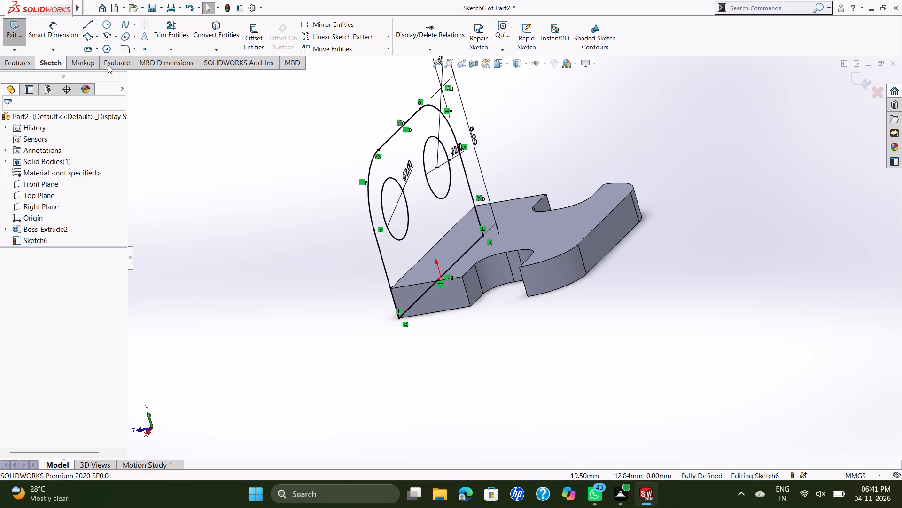
Add driven dimensions for one circle centre's height above the bottom line and for the spacing between the two circle centres.
{"action": "left_click", "coordinate": [51, 28]}
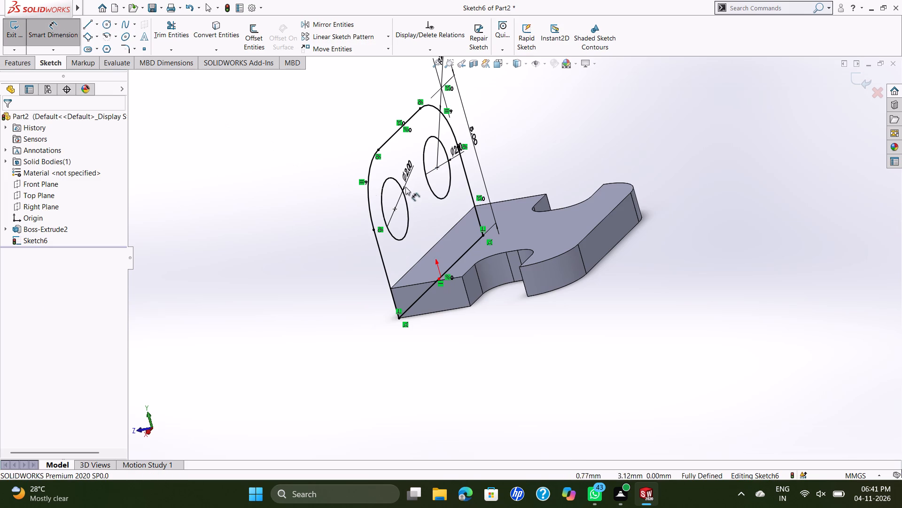
{"action": "left_click", "coordinate": [395, 210]}
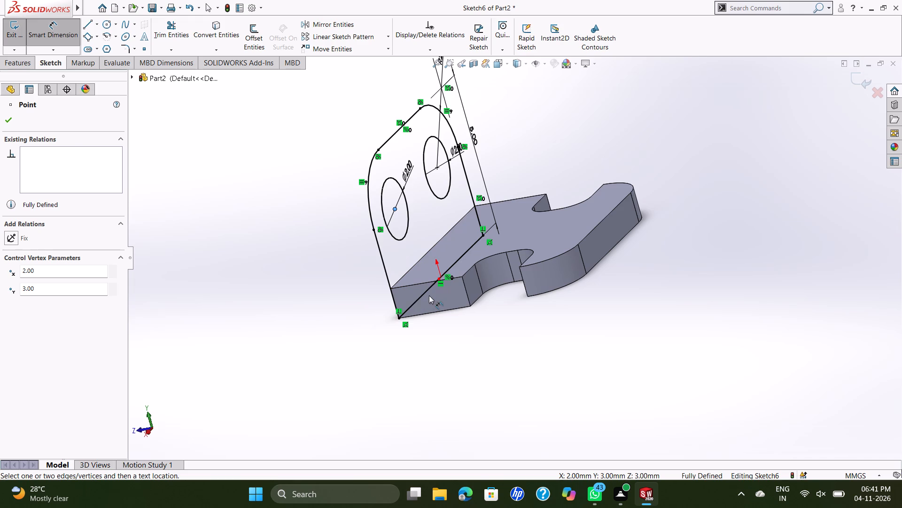
{"action": "left_click", "coordinate": [423, 294]}
{"action": "left_click", "coordinate": [360, 296]}
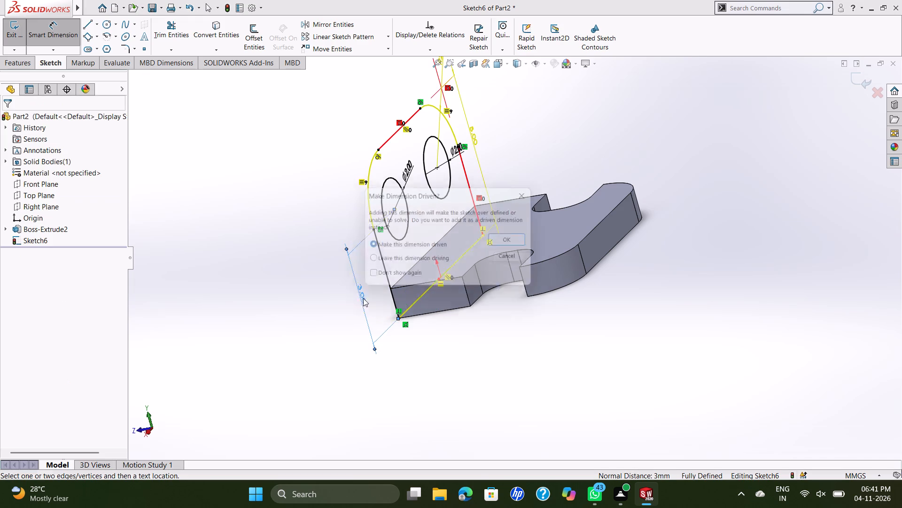
{"action": "left_click", "coordinate": [522, 239]}
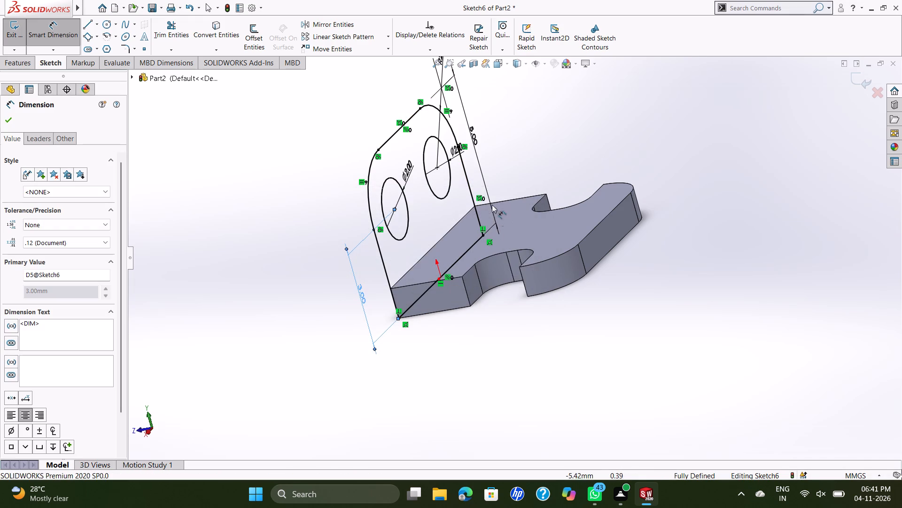
{"action": "left_click", "coordinate": [395, 212]}
{"action": "left_click", "coordinate": [437, 167]}
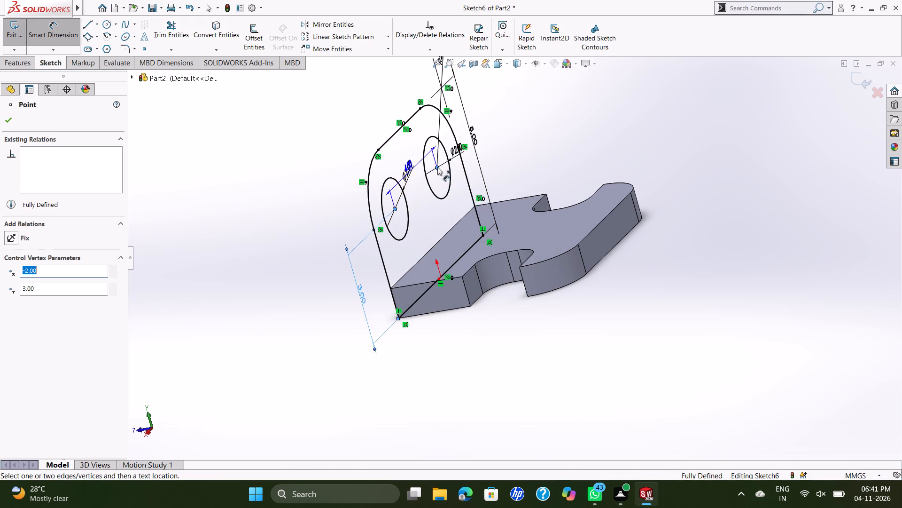
{"action": "left_click", "coordinate": [443, 248]}
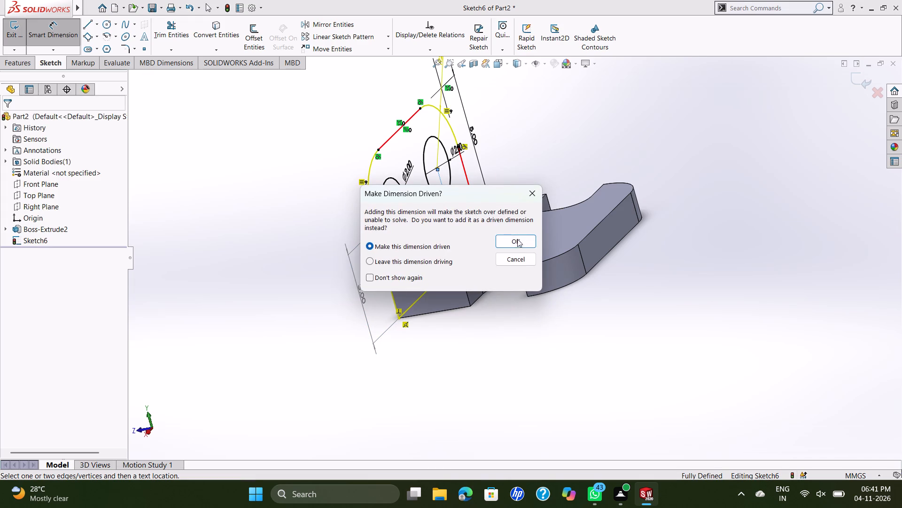
{"action": "left_click", "coordinate": [516, 241]}
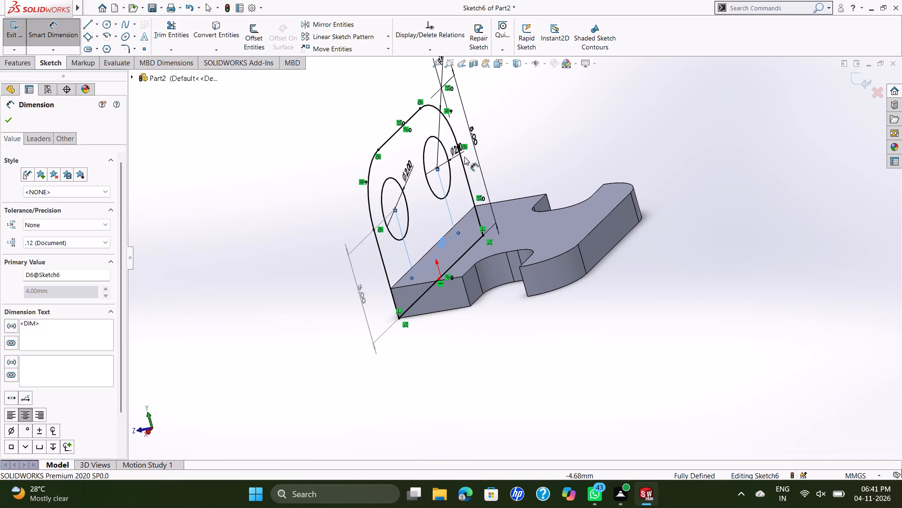
Extrude the rounded wall profile with its two holes 1 mm blind, outward from the plate's end, merging the result.
{"action": "left_click", "coordinate": [25, 60]}
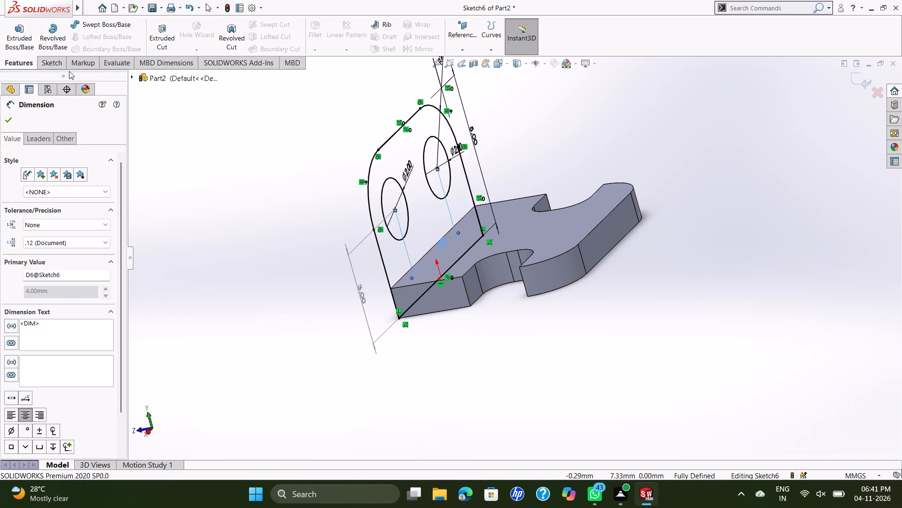
{"action": "left_click", "coordinate": [21, 39]}
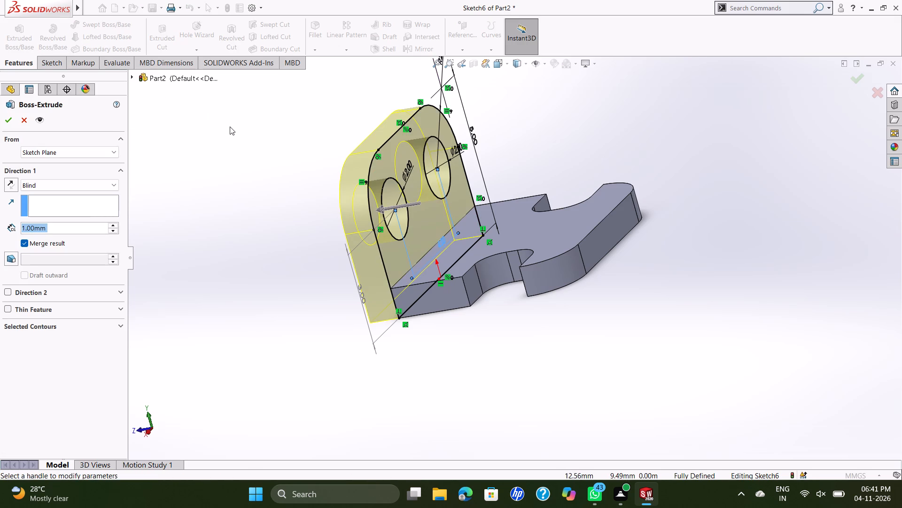
{"action": "left_click", "coordinate": [6, 120]}
Inspect the bracket from several angles and view the plate's top face straight on.
{"action": "scroll", "coordinate": [179, 165], "scroll_direction": "down", "scroll_amount": 1}
{"action": "middle_click_drag", "start_coordinate": [586, 200], "coordinate": [589, 202]}
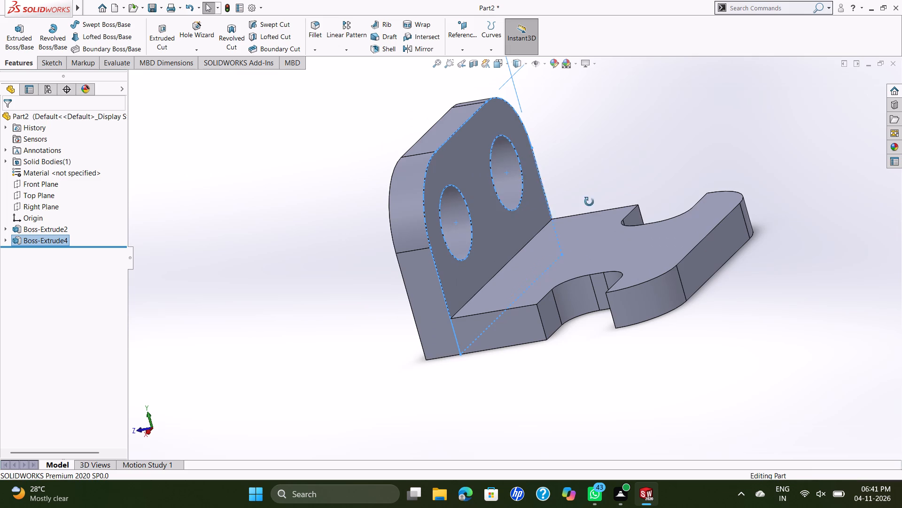
{"action": "middle_click_drag", "start_coordinate": [589, 202], "coordinate": [582, 204]}
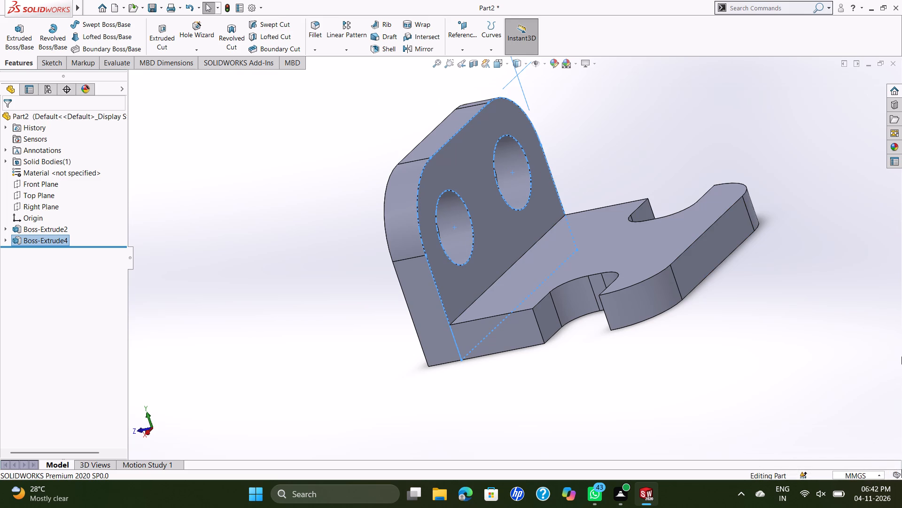
{"action": "middle_click_drag", "start_coordinate": [648, 197], "coordinate": [676, 225]}
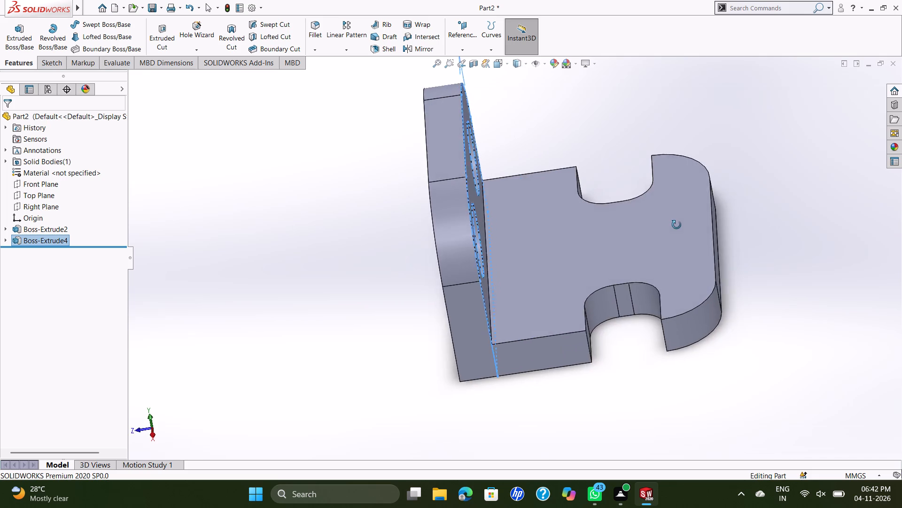
{"action": "middle_click_drag", "start_coordinate": [676, 225], "coordinate": [661, 235]}
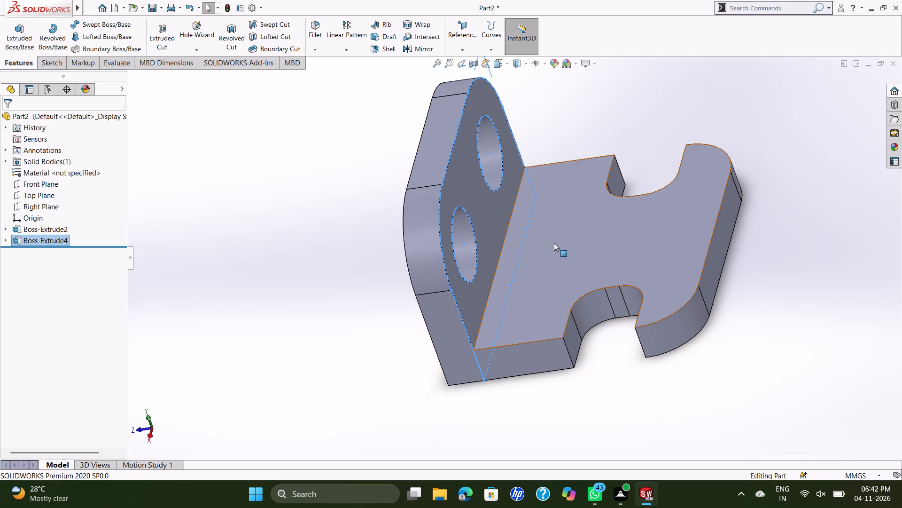
{"action": "left_click", "coordinate": [554, 243]}
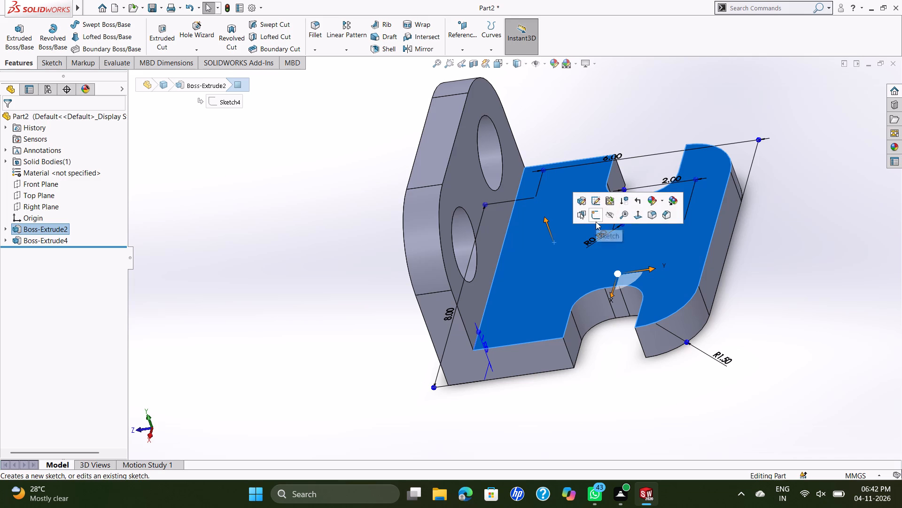
{"action": "left_click", "coordinate": [637, 218]}
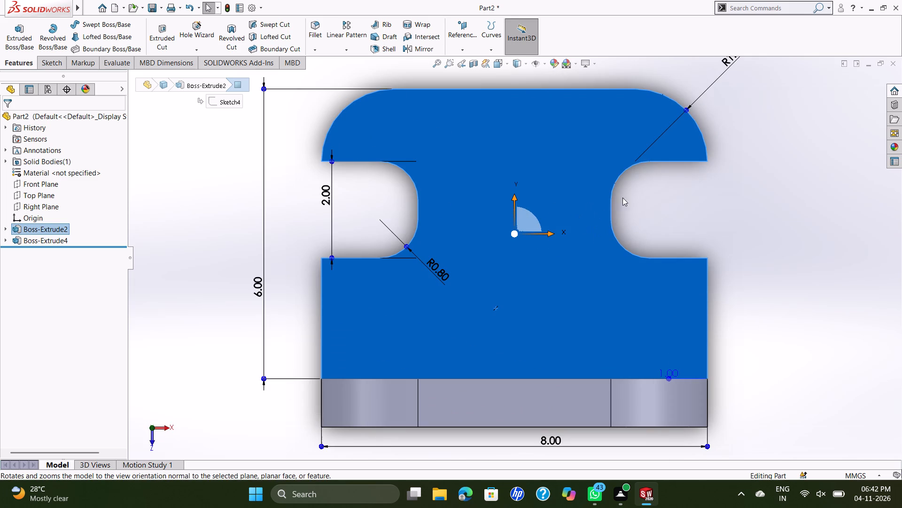
Sketch a centre rectangle on the plate's top face, centred on the origin, about 1.5 mm wide and 6 mm long to the far edge.
{"action": "middle_click_drag", "start_coordinate": [526, 256], "coordinate": [494, 222]}
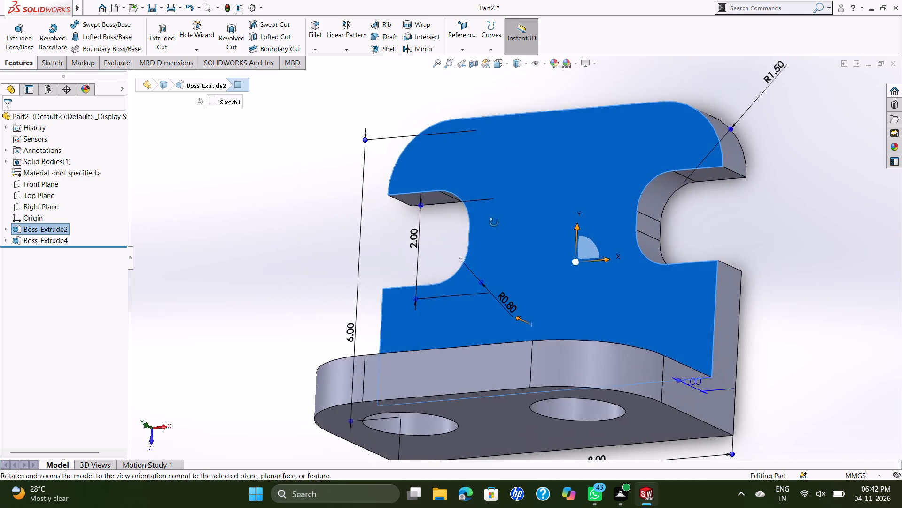
{"action": "middle_click_drag", "start_coordinate": [494, 222], "coordinate": [562, 142]}
{"action": "scroll", "coordinate": [788, 243], "scroll_direction": "down", "scroll_amount": 1}
{"action": "middle_click_drag", "start_coordinate": [789, 245], "coordinate": [739, 260]}
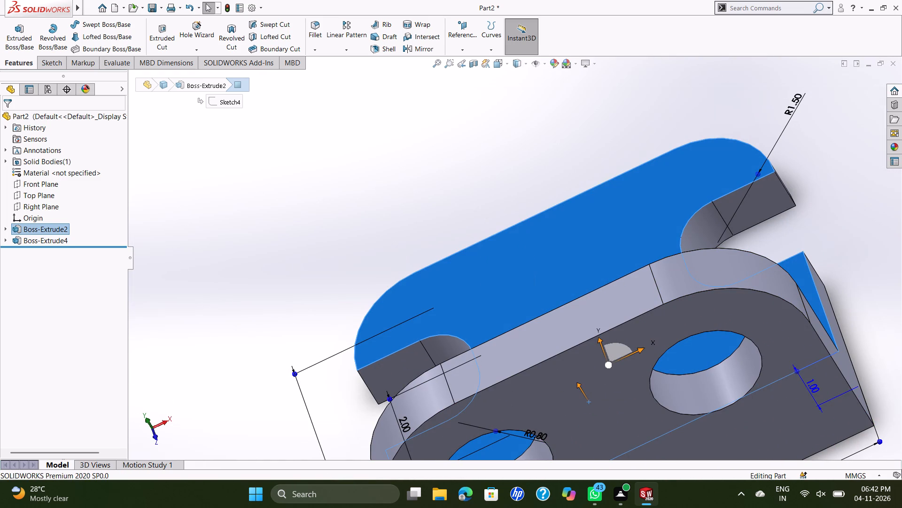
{"action": "left_click", "coordinate": [610, 233]}
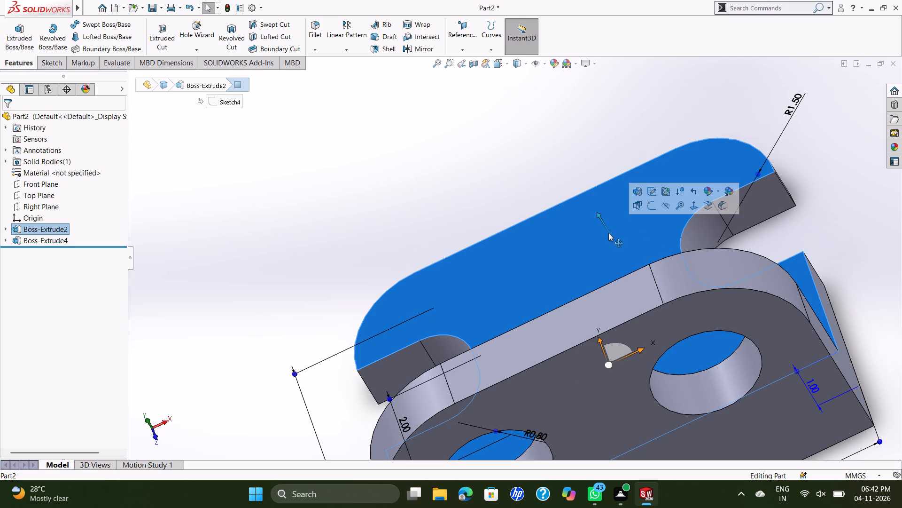
{"action": "right_click", "coordinate": [608, 233]}
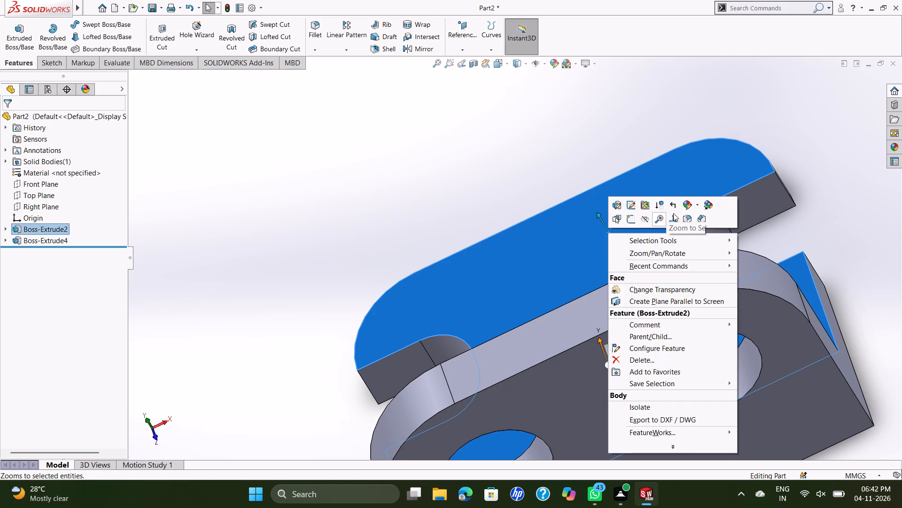
{"action": "left_click", "coordinate": [671, 219]}
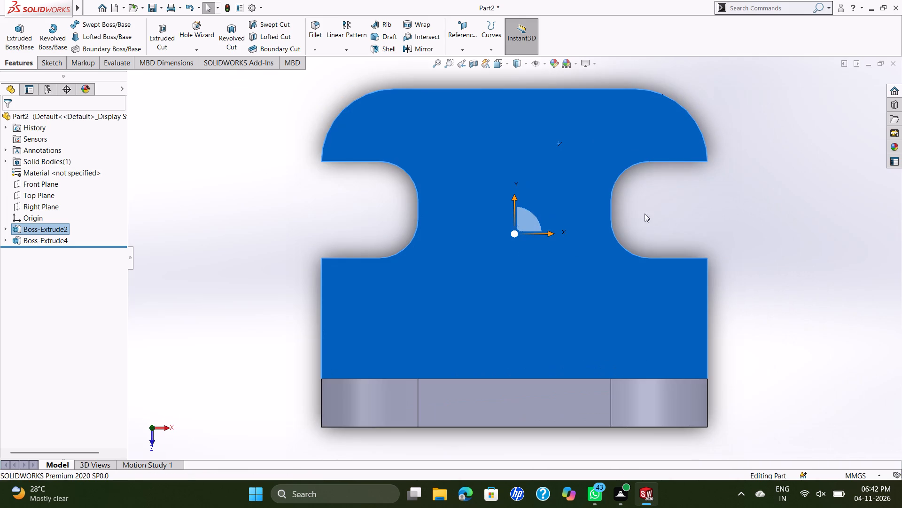
{"action": "right_click", "coordinate": [469, 189]}
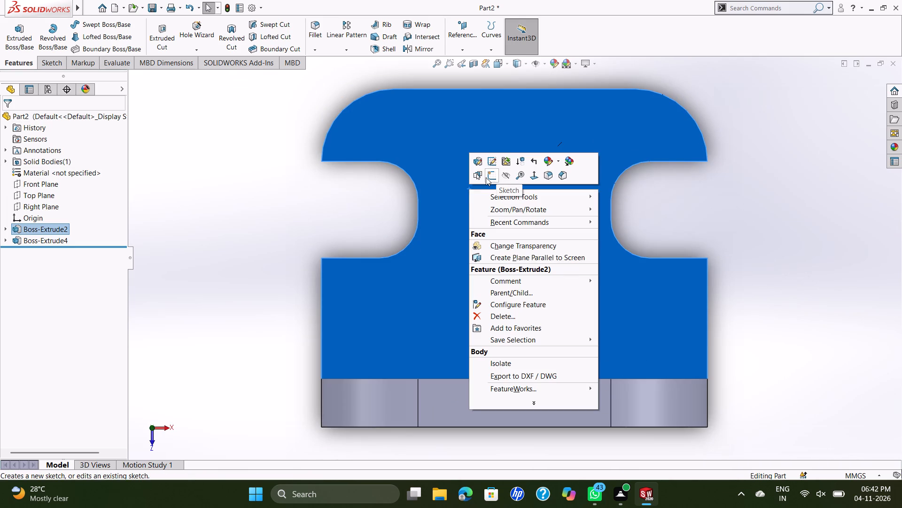
{"action": "left_click", "coordinate": [487, 177]}
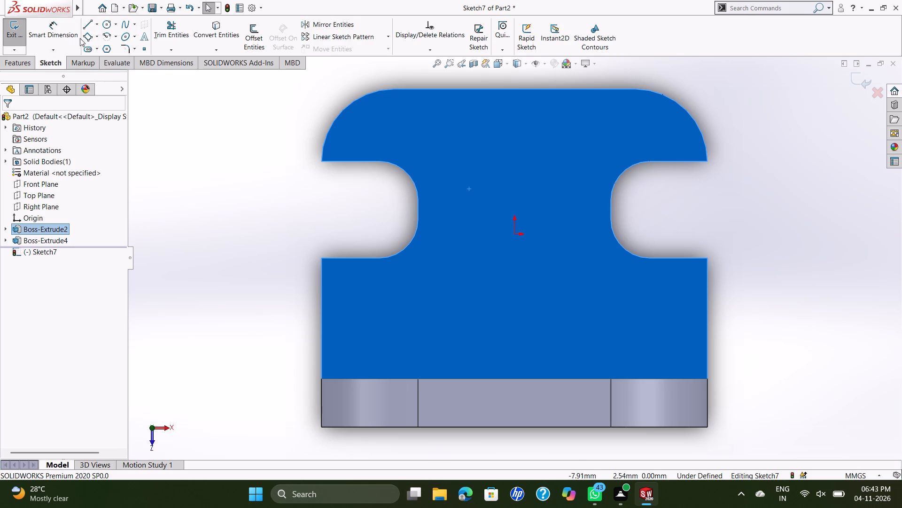
{"action": "left_click", "coordinate": [96, 37]}
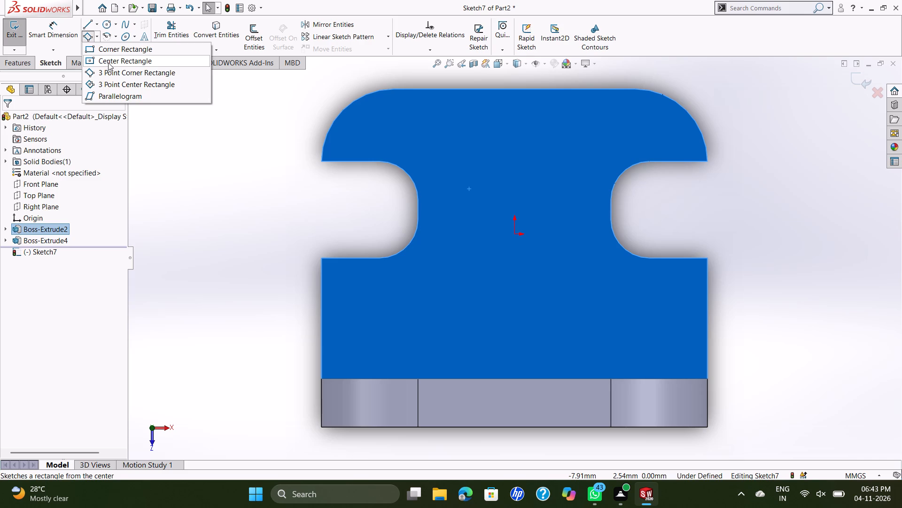
{"action": "left_click", "coordinate": [110, 60]}
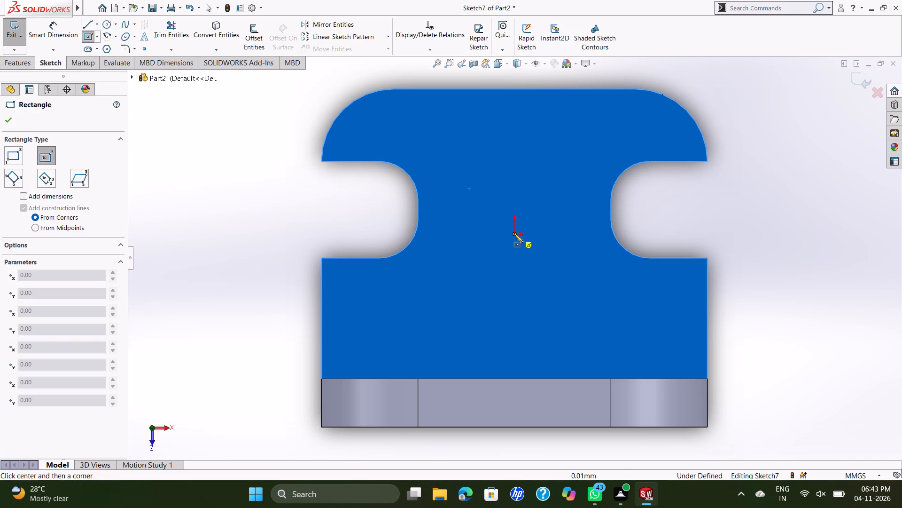
{"action": "left_click", "coordinate": [514, 233]}
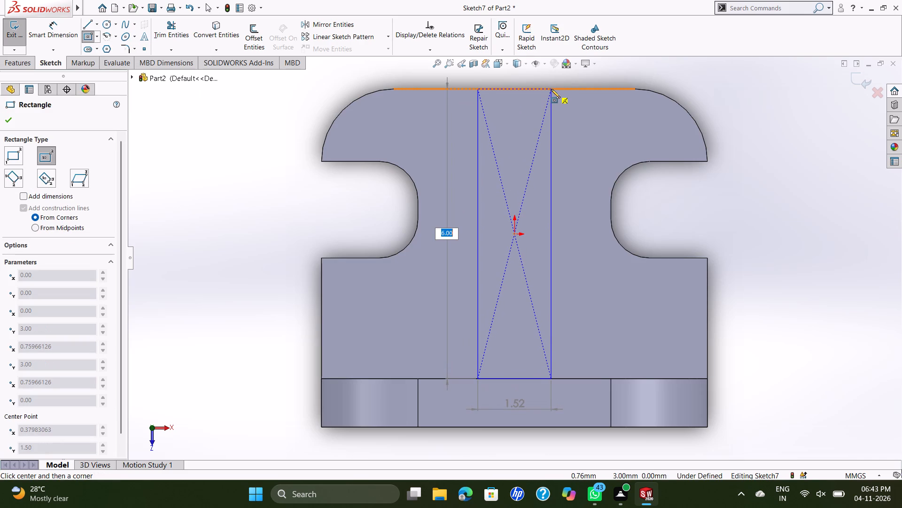
{"action": "left_click", "coordinate": [551, 89]}
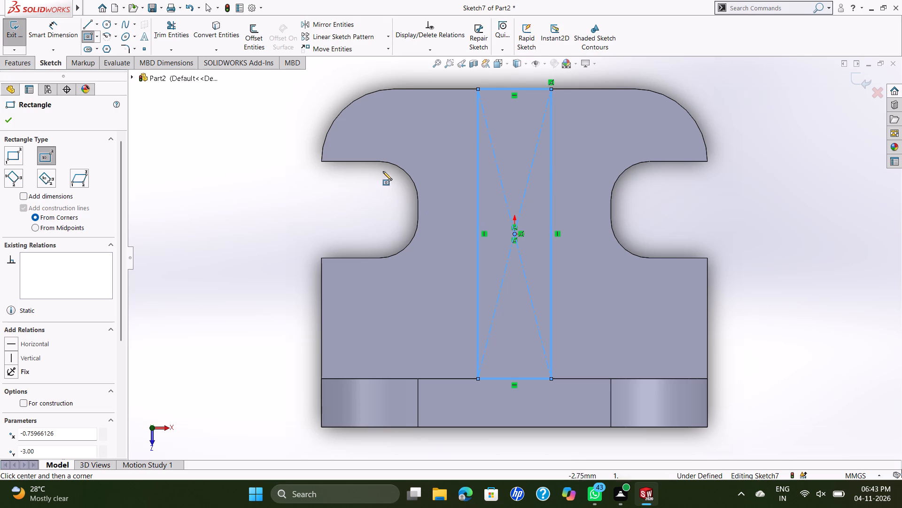
{"action": "key", "text": "Escape"}
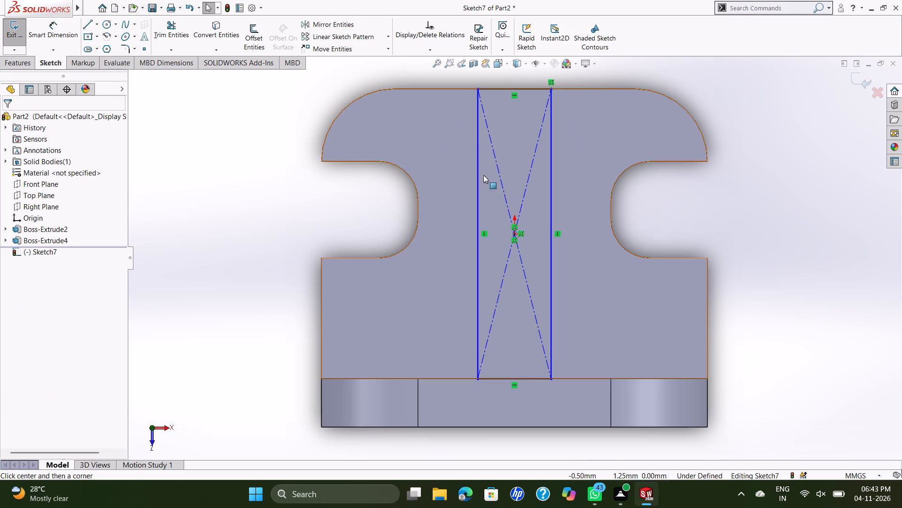
Dimension the spacing between the rectangle's two long sides and set it to 1 mm.
{"action": "left_click", "coordinate": [62, 32]}
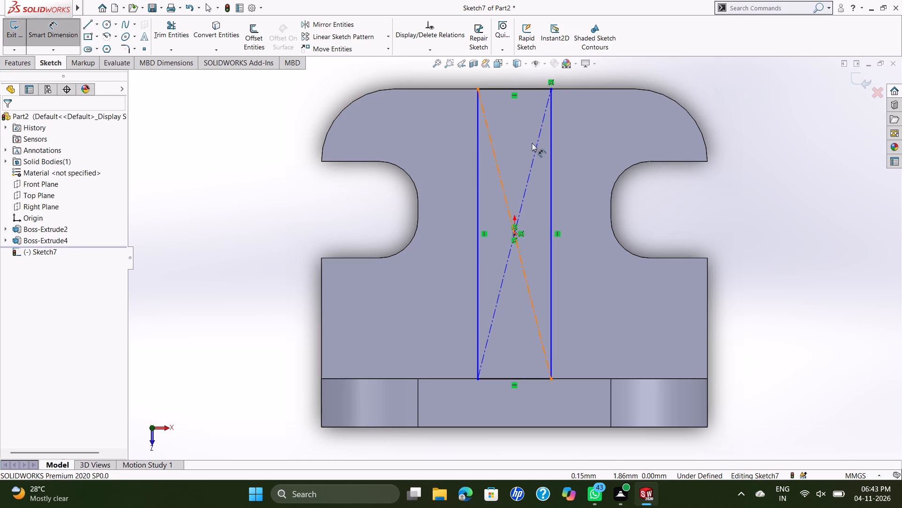
{"action": "left_click", "coordinate": [493, 87]}
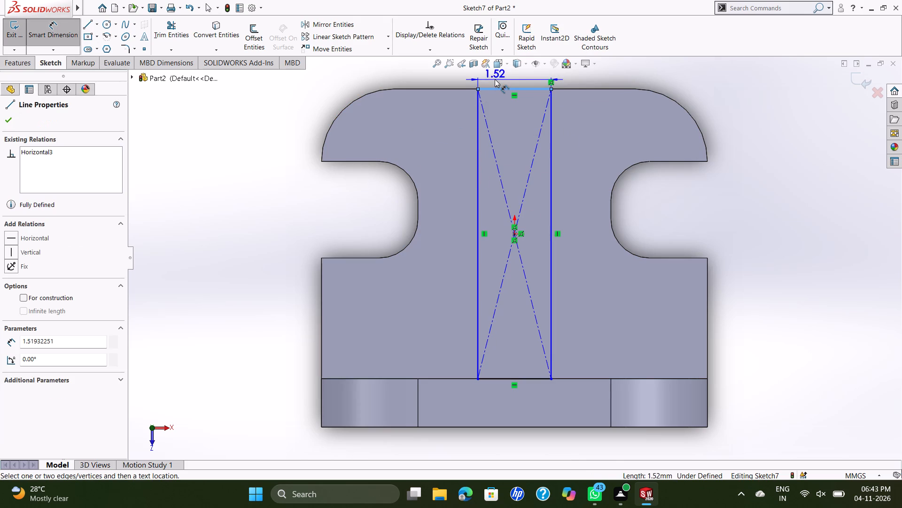
{"action": "key", "text": "Escape"}
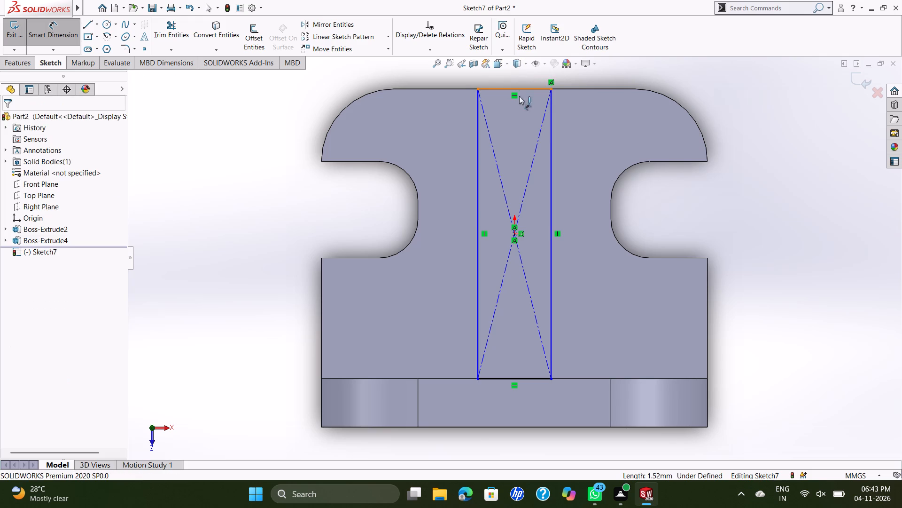
{"action": "left_click", "coordinate": [479, 146]}
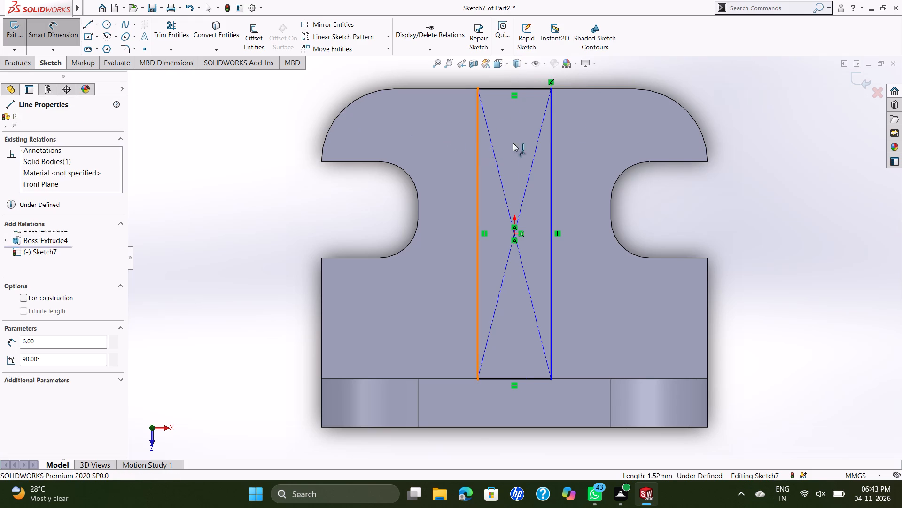
{"action": "left_click", "coordinate": [552, 146]}
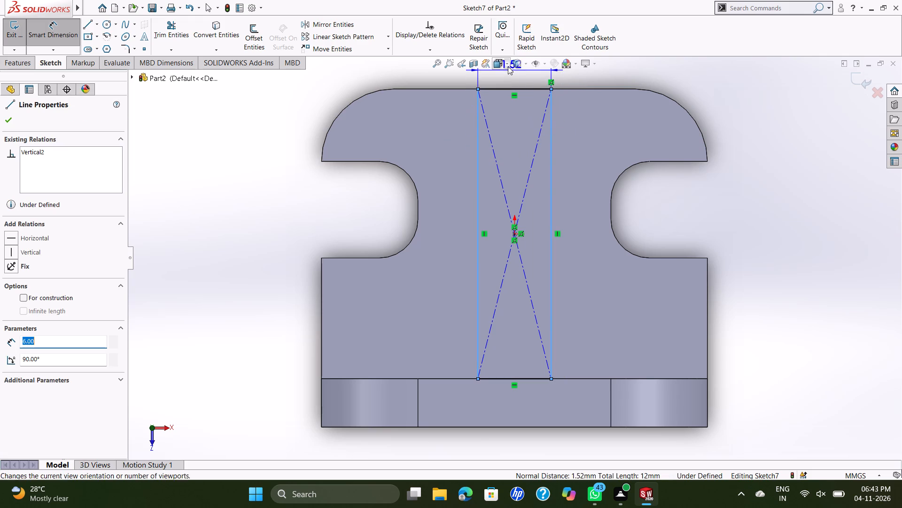
{"action": "left_click", "coordinate": [517, 78]}
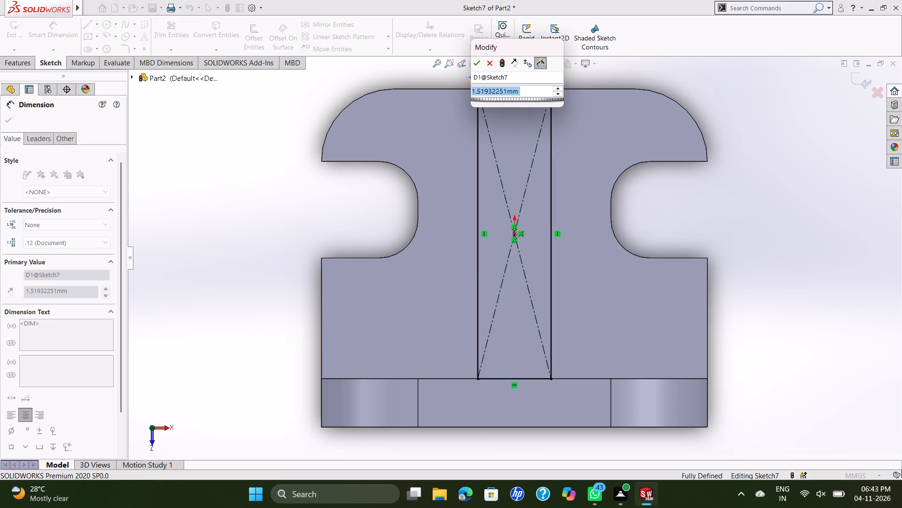
{"action": "key", "text": "1"}
{"action": "key", "text": "Return"}
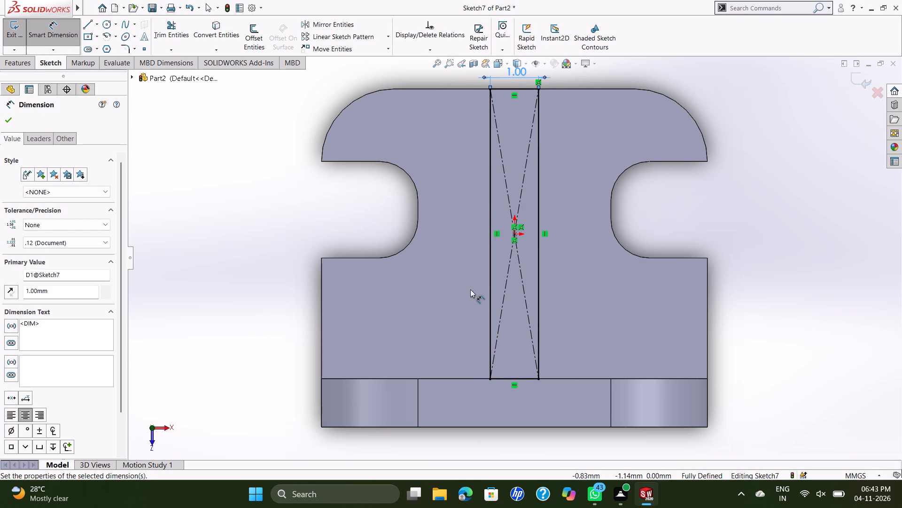
Extrude the narrow rectangle 5 mm blind from the plate's top face, on the same side as the upright wall, with the result merged.
{"action": "left_click", "coordinate": [16, 64]}
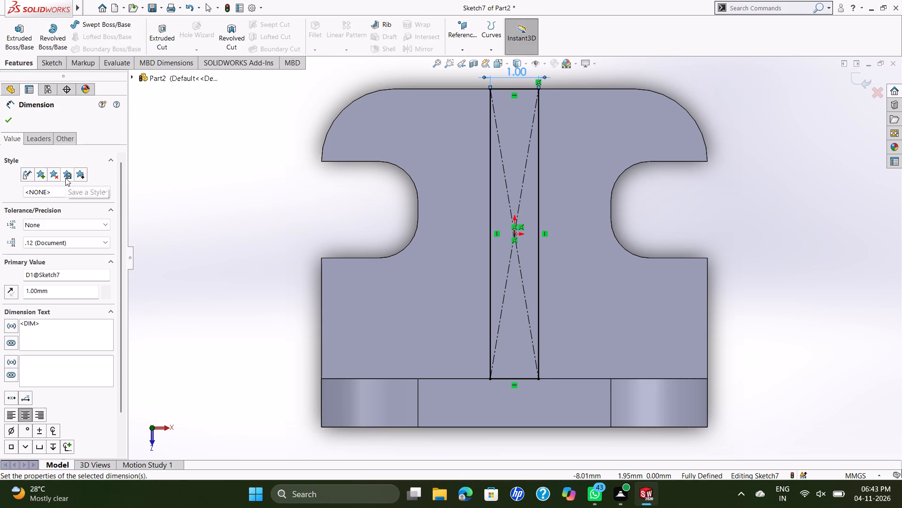
{"action": "left_click", "coordinate": [23, 39]}
{"action": "middle_click_drag", "start_coordinate": [389, 244], "coordinate": [380, 113]}
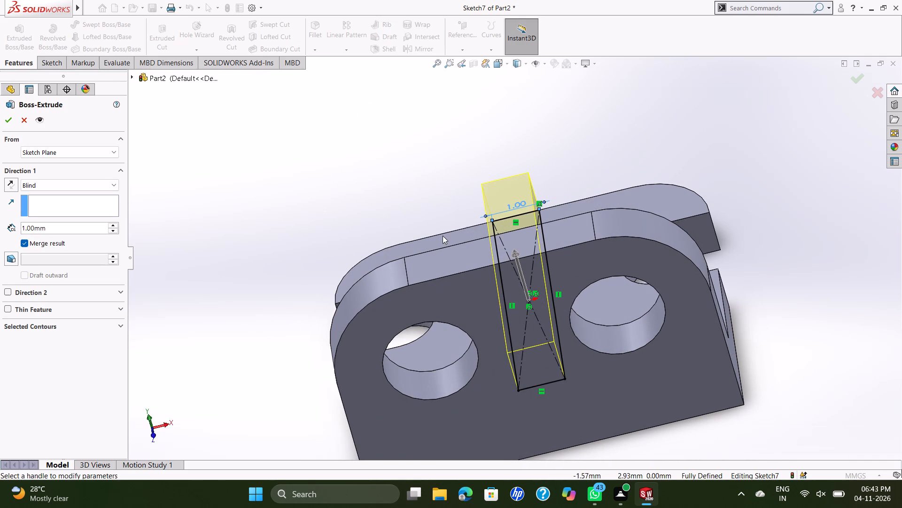
{"action": "middle_click_drag", "start_coordinate": [443, 236], "coordinate": [488, 202]}
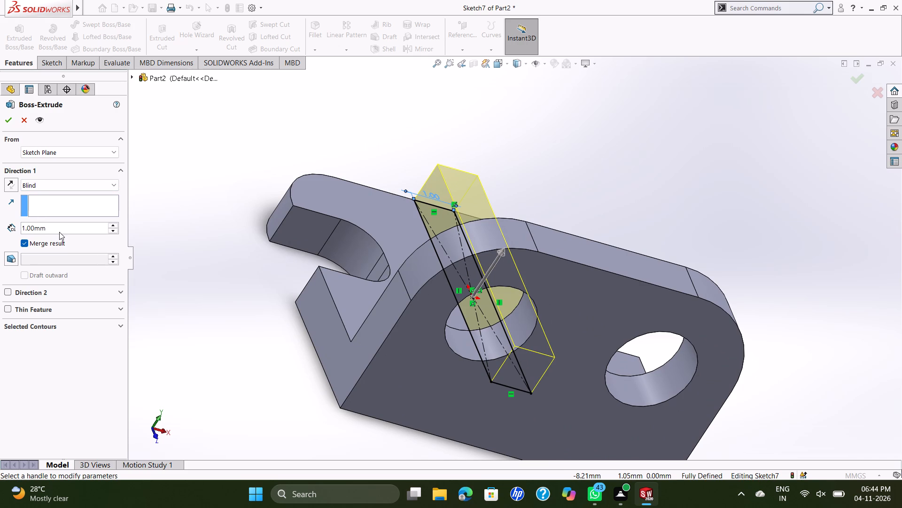
{"action": "left_click_drag", "start_coordinate": [61, 228], "coordinate": [30, 215]}
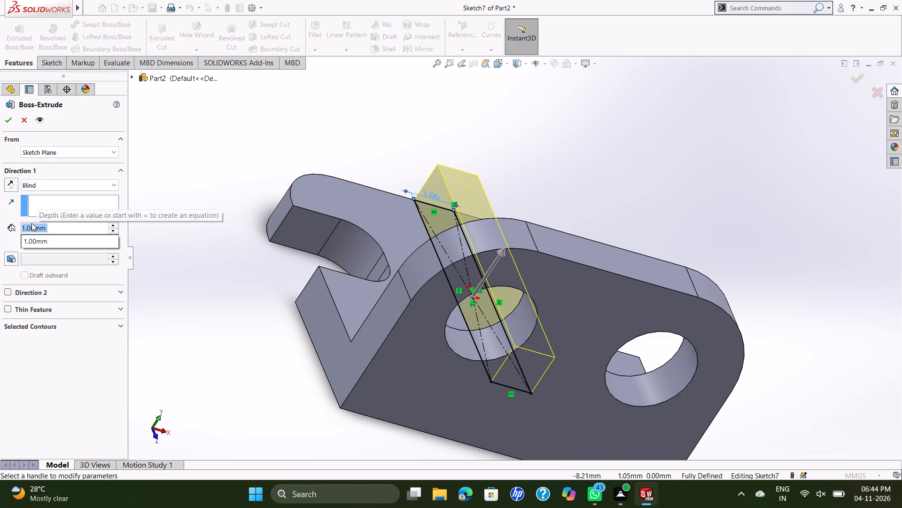
{"action": "key", "text": "5"}
{"action": "key", "text": "Return"}
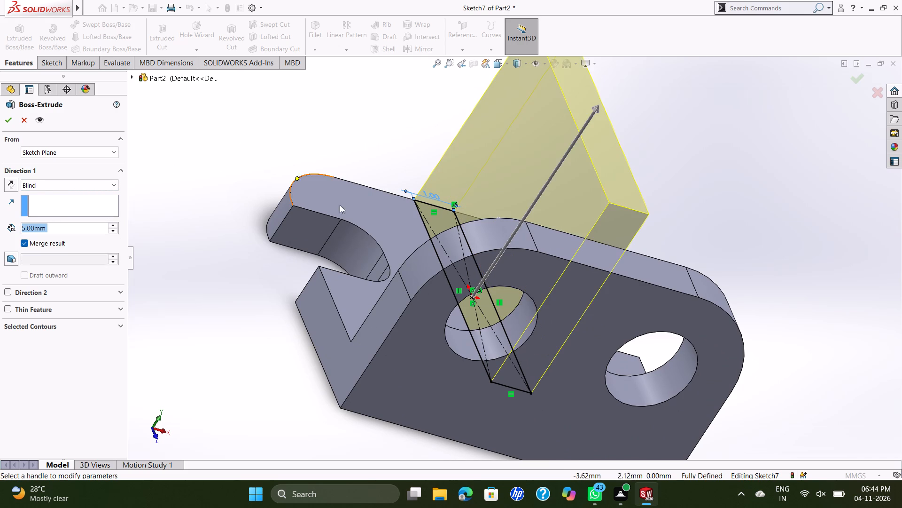
{"action": "middle_click_drag", "start_coordinate": [443, 214], "coordinate": [380, 164]}
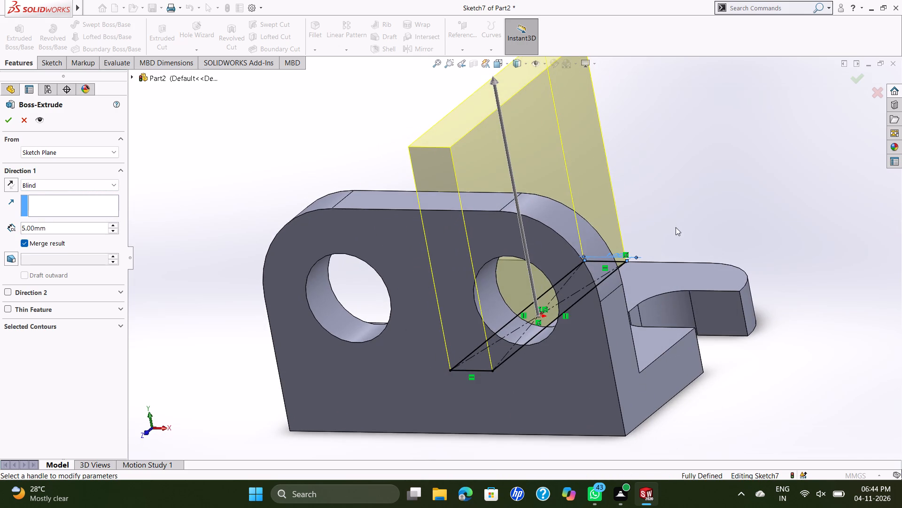
{"action": "middle_click_drag", "start_coordinate": [677, 228], "coordinate": [608, 245]}
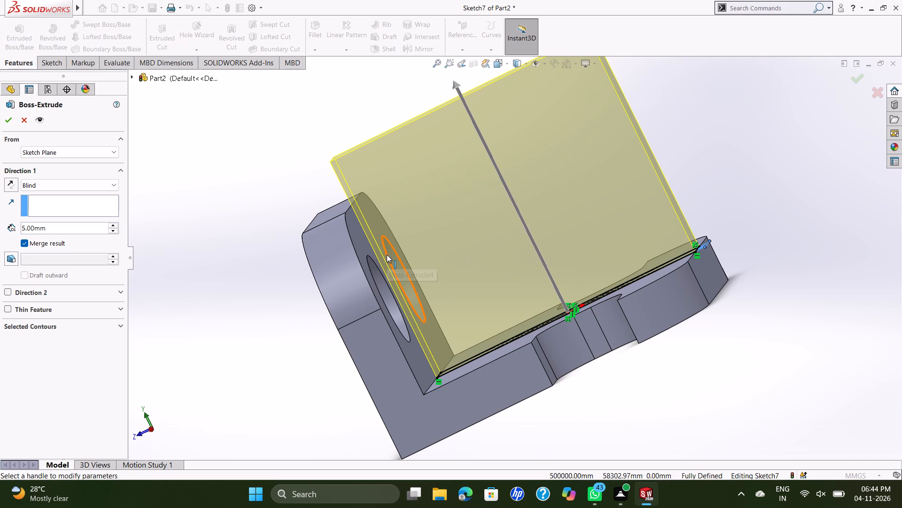
{"action": "scroll", "coordinate": [402, 252], "scroll_direction": "down", "scroll_amount": 1}
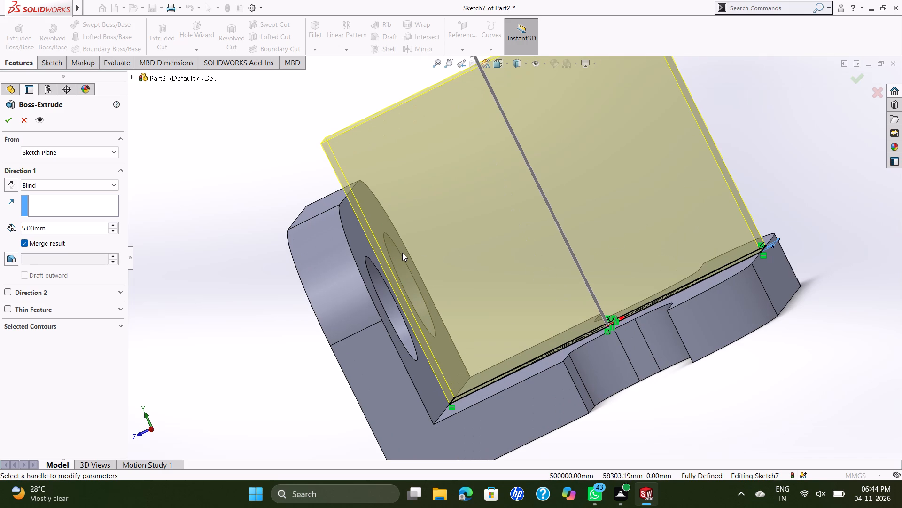
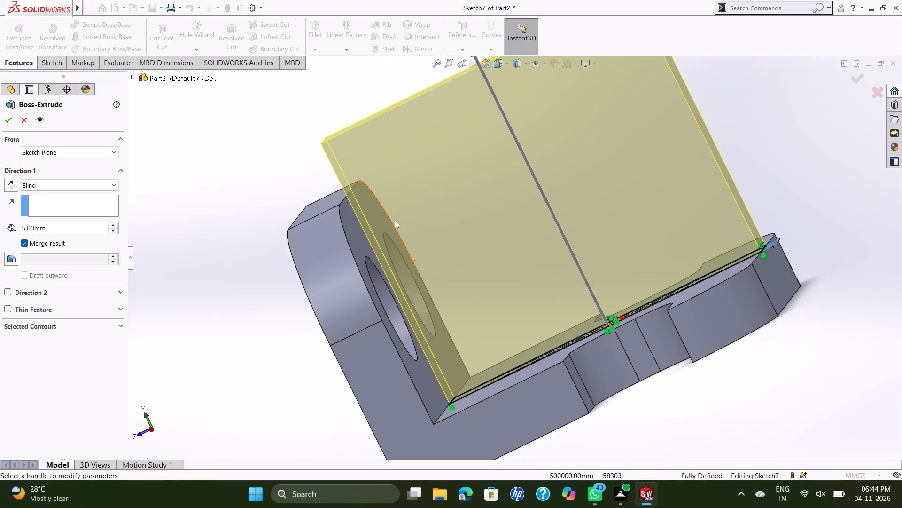
Set the central web's blind extrusion depth to 4 mm and finish the merged extrusion.
{"action": "left_click_drag", "start_coordinate": [65, 222], "coordinate": [56, 223]}
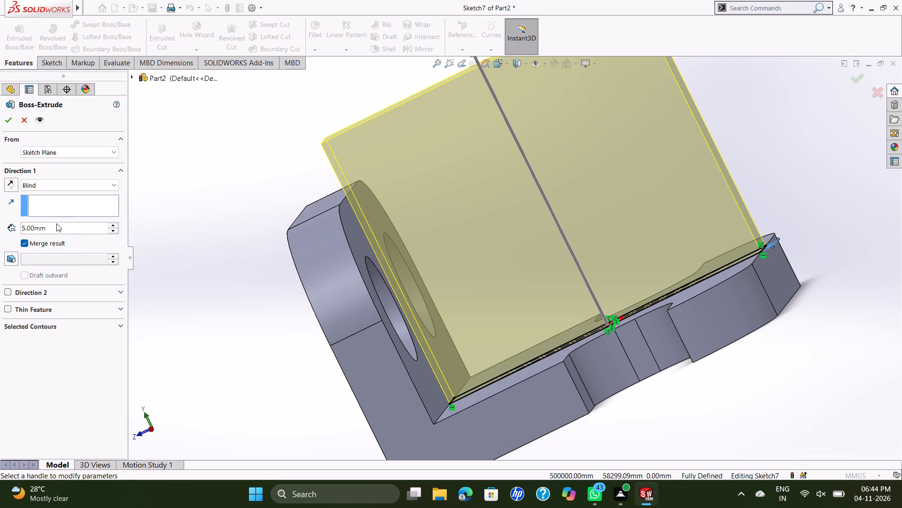
{"action": "left_click_drag", "start_coordinate": [56, 223], "coordinate": [10, 232]}
{"action": "left_click_drag", "start_coordinate": [46, 227], "coordinate": [9, 235]}
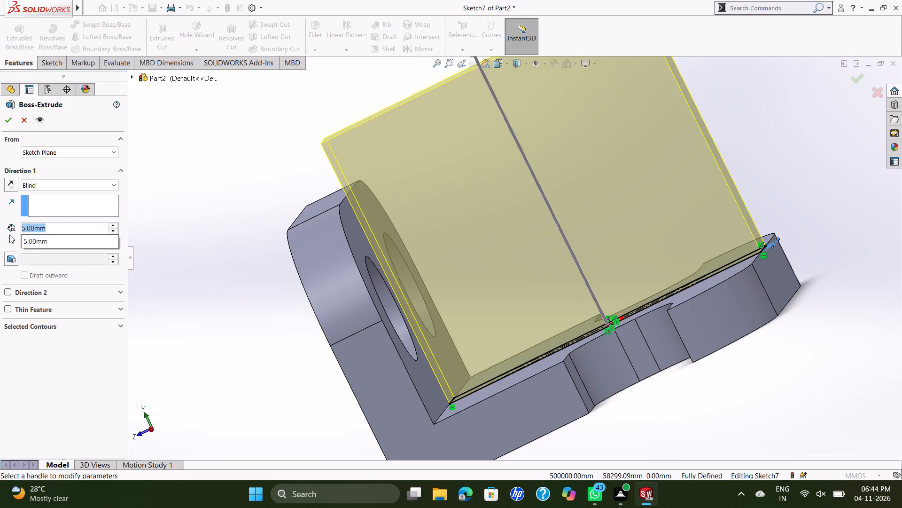
{"action": "left_click_drag", "start_coordinate": [9, 235], "coordinate": [3, 236]}
{"action": "key", "text": "4"}
{"action": "key", "text": "Return"}
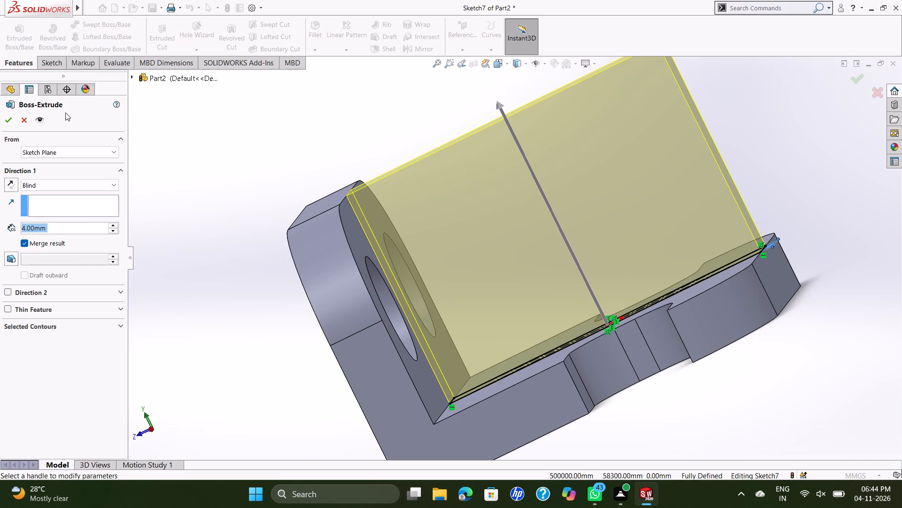
{"action": "left_click", "coordinate": [4, 122]}
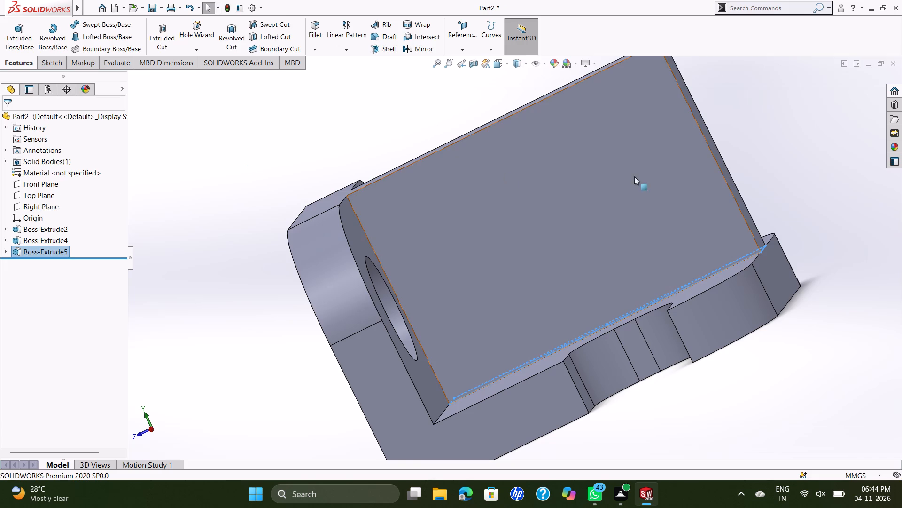
Examine the bracket with its central web from the front, back, side, top, bottom and isometric views.
{"action": "middle_click_drag", "start_coordinate": [708, 167], "coordinate": [706, 248]}
{"action": "scroll", "coordinate": [757, 183], "scroll_direction": "up", "scroll_amount": 2}
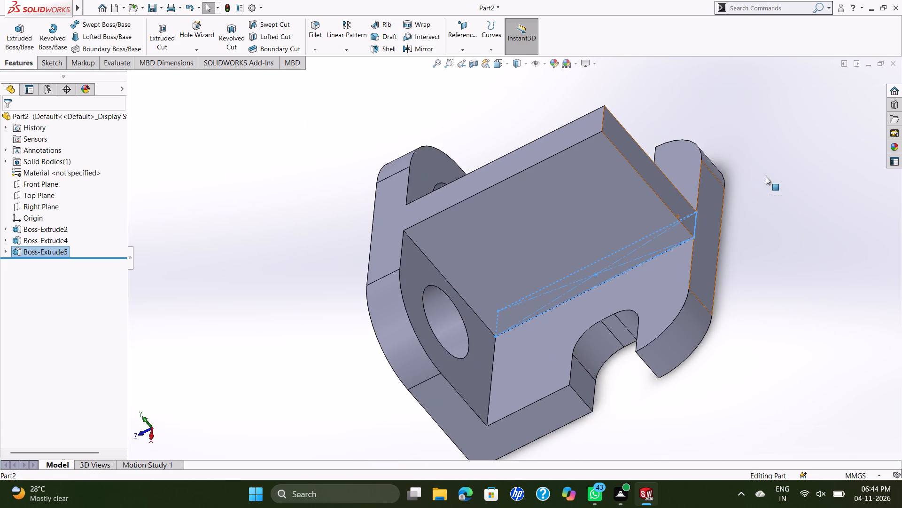
{"action": "scroll", "coordinate": [766, 176], "scroll_direction": "up", "scroll_amount": 1}
{"action": "key", "text": "Escape"}
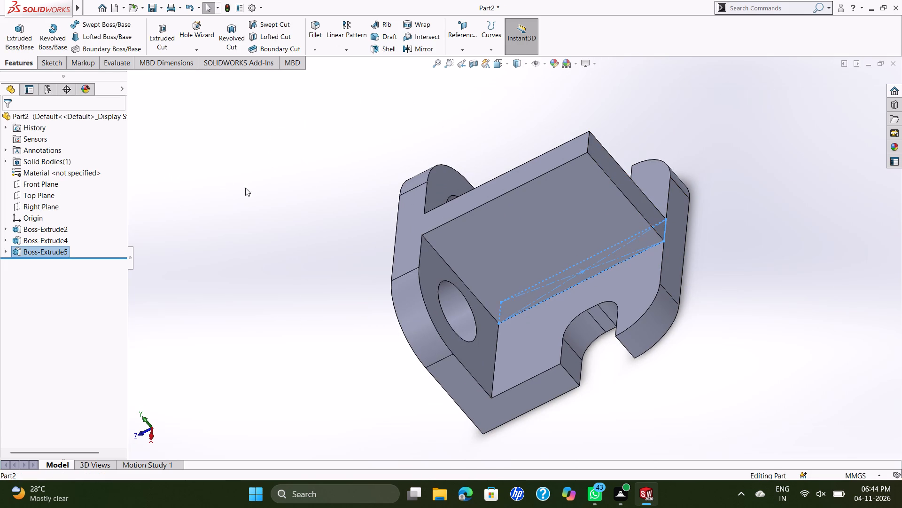
{"action": "key", "text": "ctrl+1"}
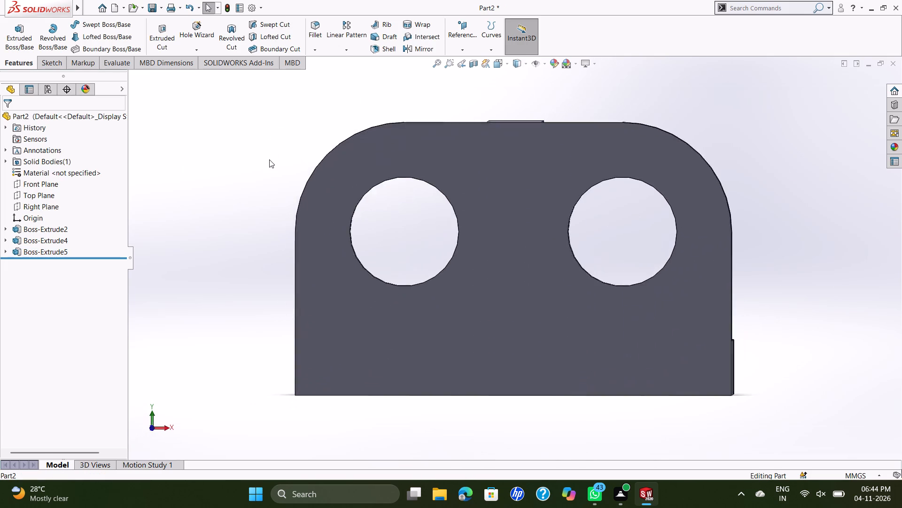
{"action": "key", "text": "ctrl+2"}
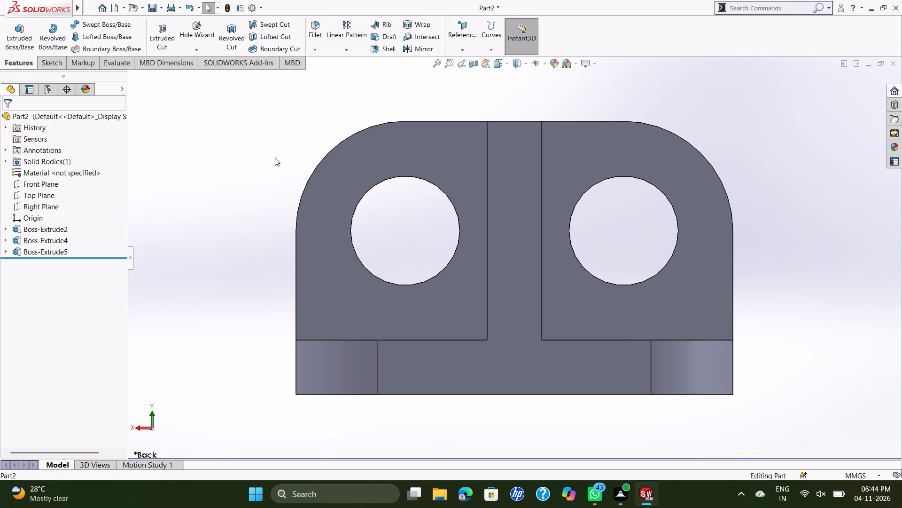
{"action": "key", "text": "ctrl+2"}
{"action": "key", "text": "ctrl+3"}
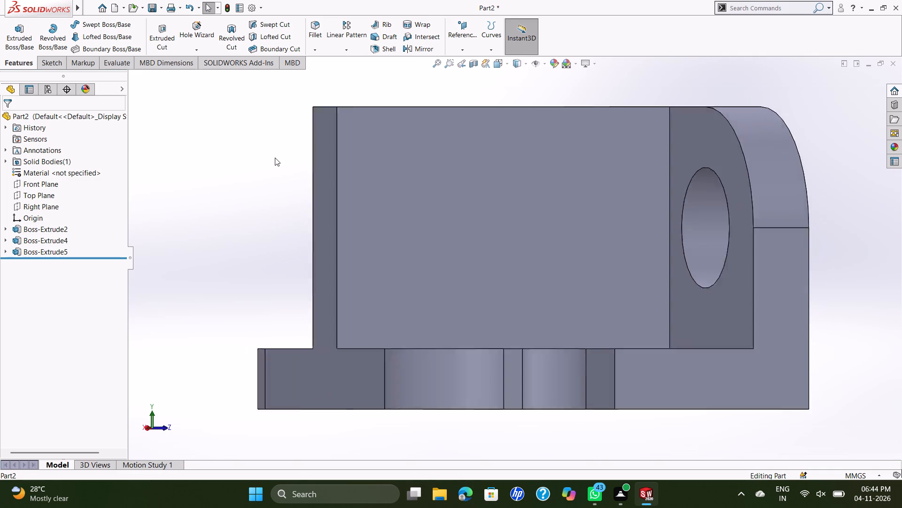
{"action": "key", "text": "ctrl+4"}
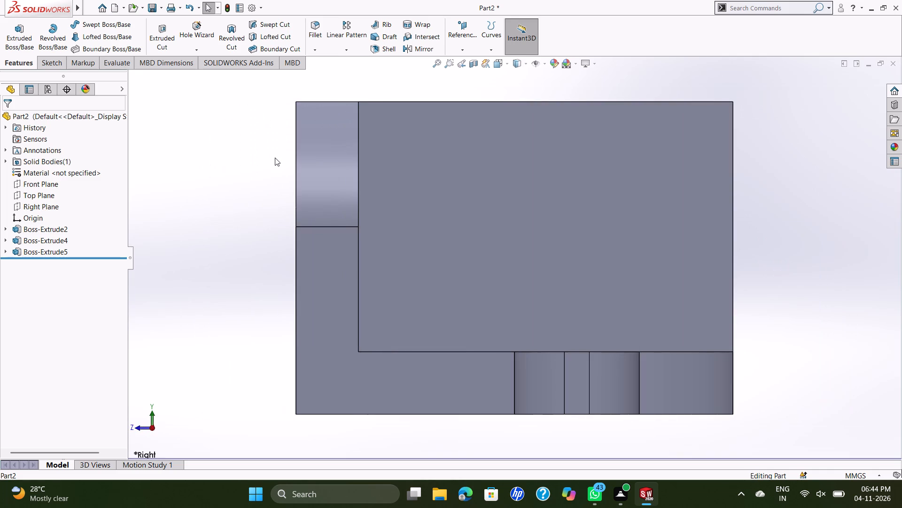
{"action": "key", "text": "ctrl+5"}
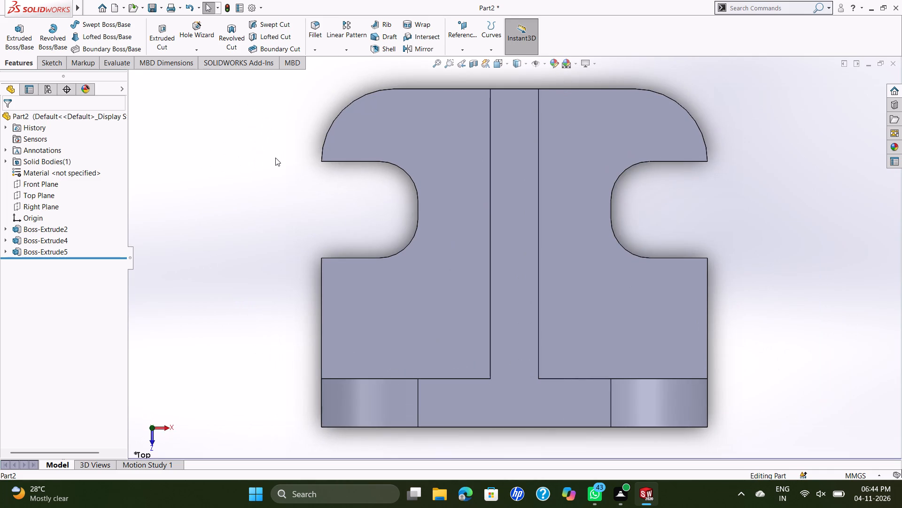
{"action": "key", "text": "ctrl+6"}
{"action": "key", "text": "ctrl+7"}
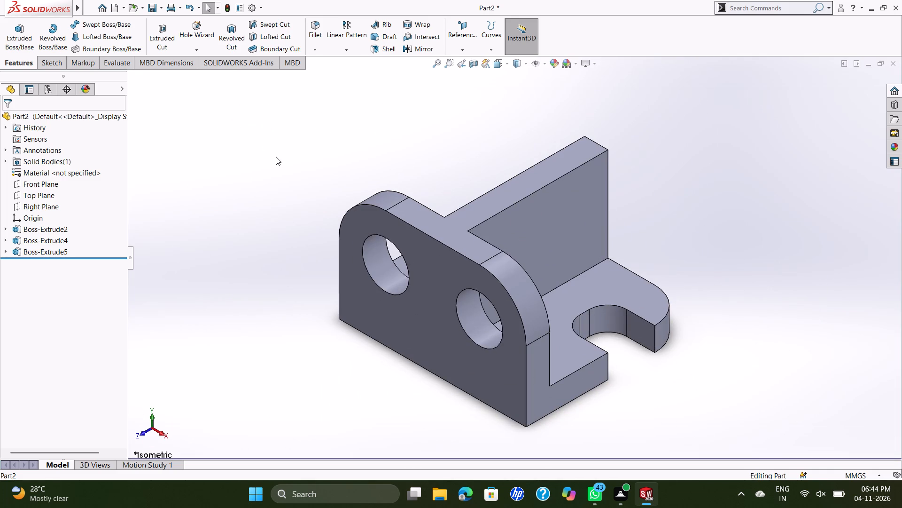
Start a sketch on the central web's side face and draw a circle about 1.7 mm in diameter near its upper corner away from the wall.
{"action": "middle_click_drag", "start_coordinate": [638, 237], "coordinate": [631, 252]}
{"action": "scroll", "coordinate": [638, 240], "scroll_direction": "down", "scroll_amount": 1}
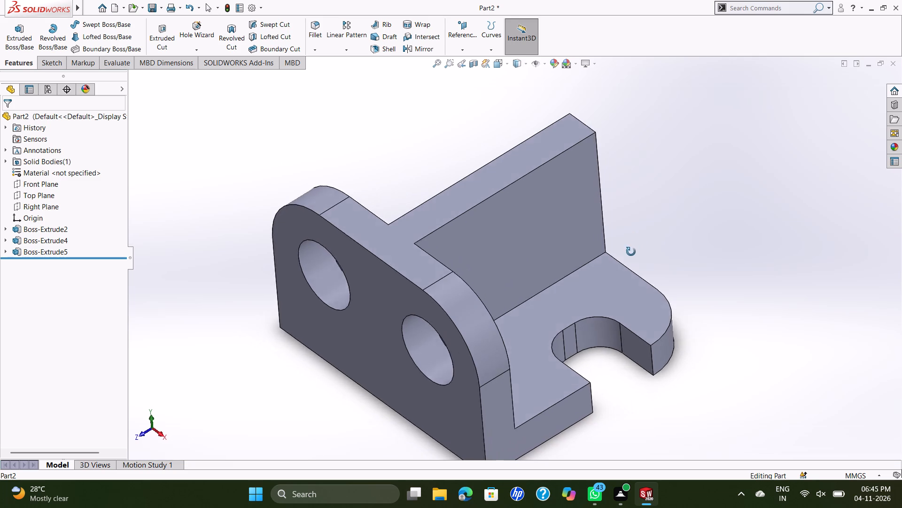
{"action": "middle_click_drag", "start_coordinate": [631, 252], "coordinate": [607, 235]}
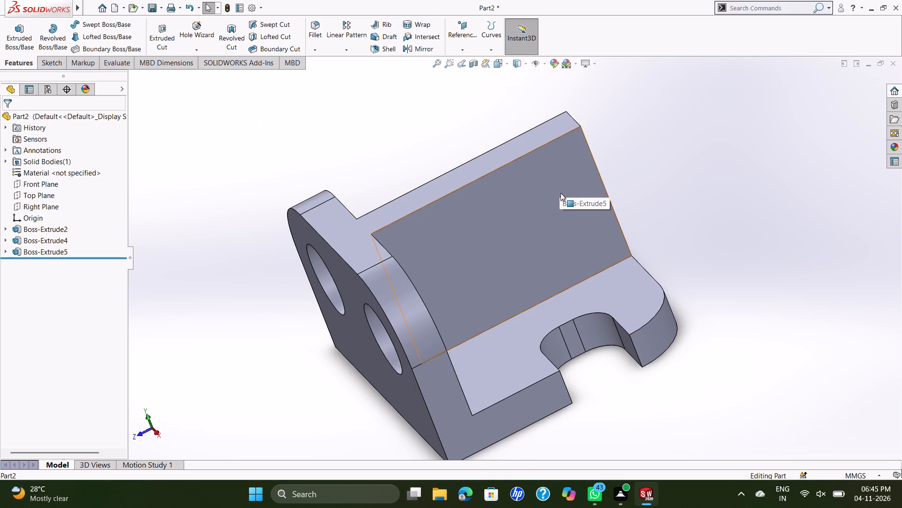
{"action": "left_click", "coordinate": [560, 193]}
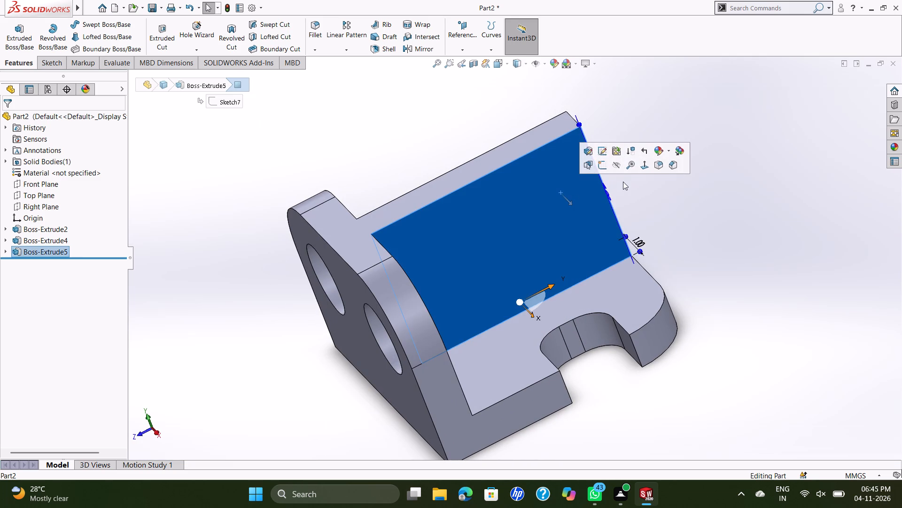
{"action": "left_click", "coordinate": [646, 168]}
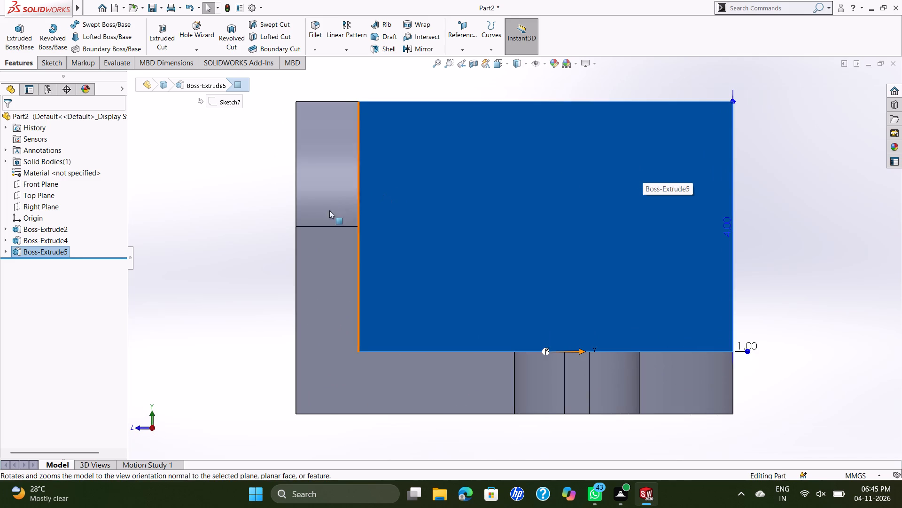
{"action": "right_click", "coordinate": [543, 160]}
{"action": "left_click", "coordinate": [565, 146]}
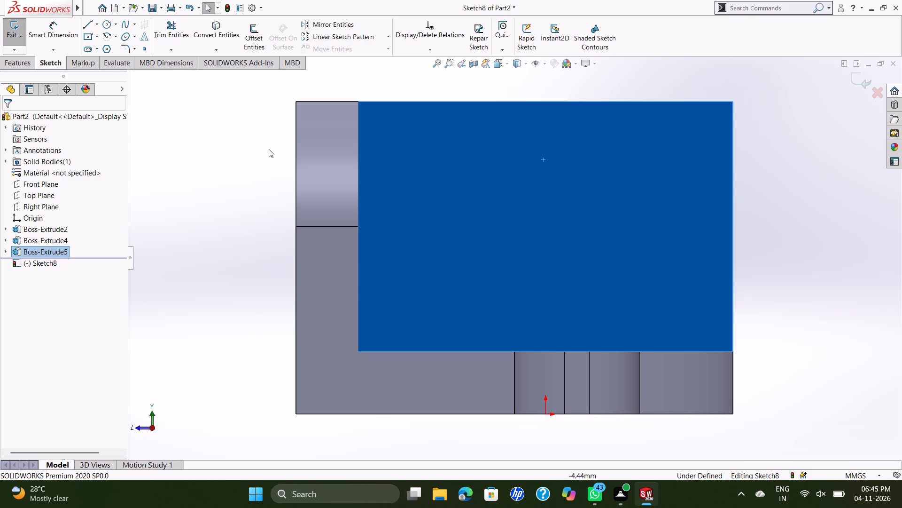
{"action": "left_click", "coordinate": [637, 145]}
{"action": "left_click", "coordinate": [109, 24]}
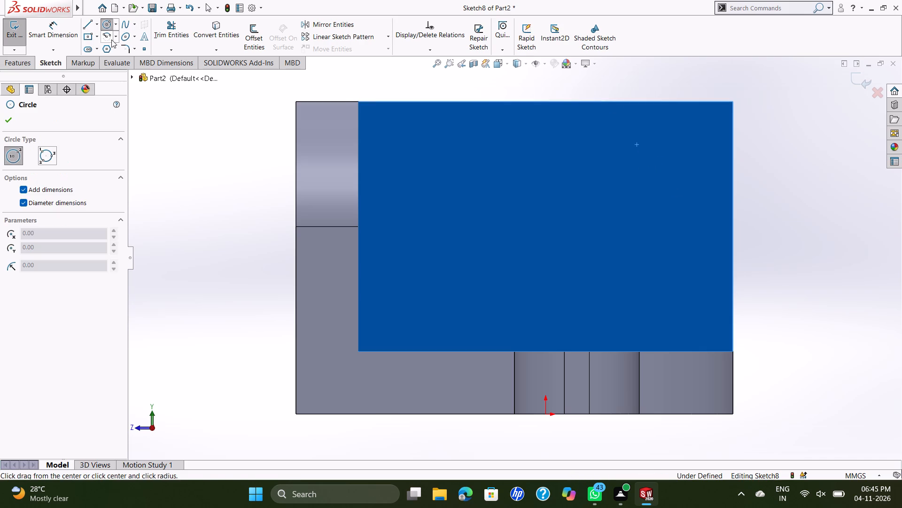
{"action": "left_click", "coordinate": [663, 161]}
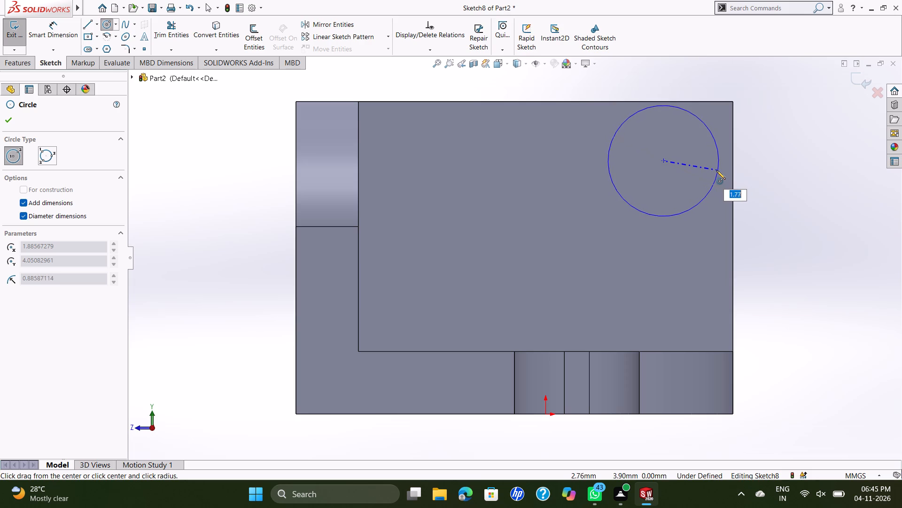
{"action": "left_click", "coordinate": [715, 170]}
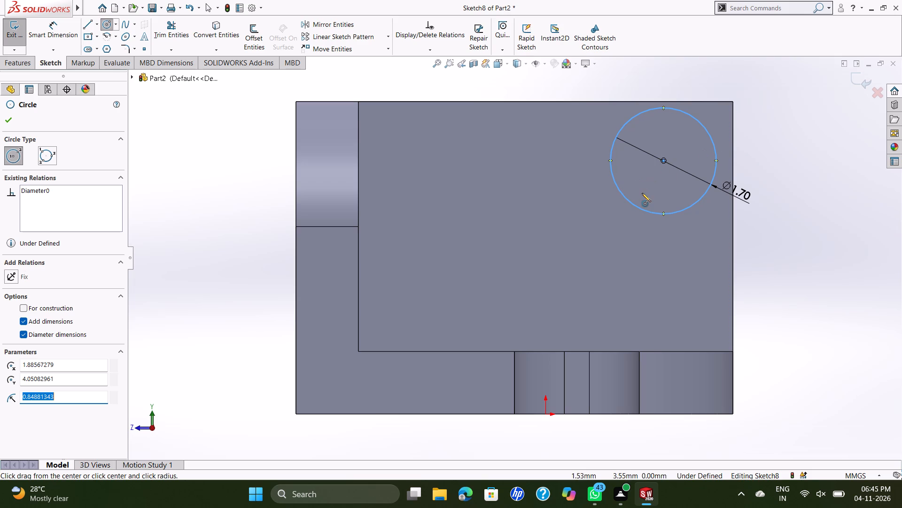
Set the circle's diameter to 1.5 mm.
{"action": "left_click", "coordinate": [746, 196]}
{"action": "key", "text": "Escape"}
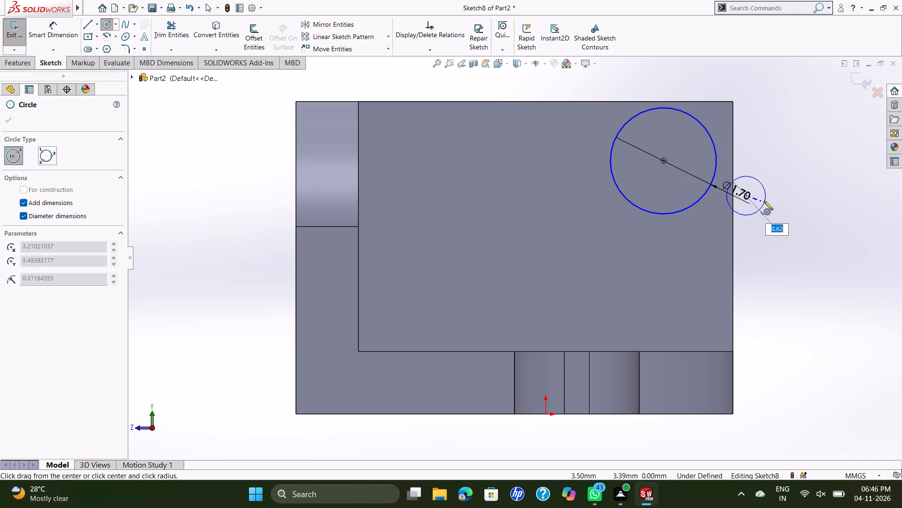
{"action": "left_click", "coordinate": [749, 198]}
{"action": "left_click", "coordinate": [752, 200]}
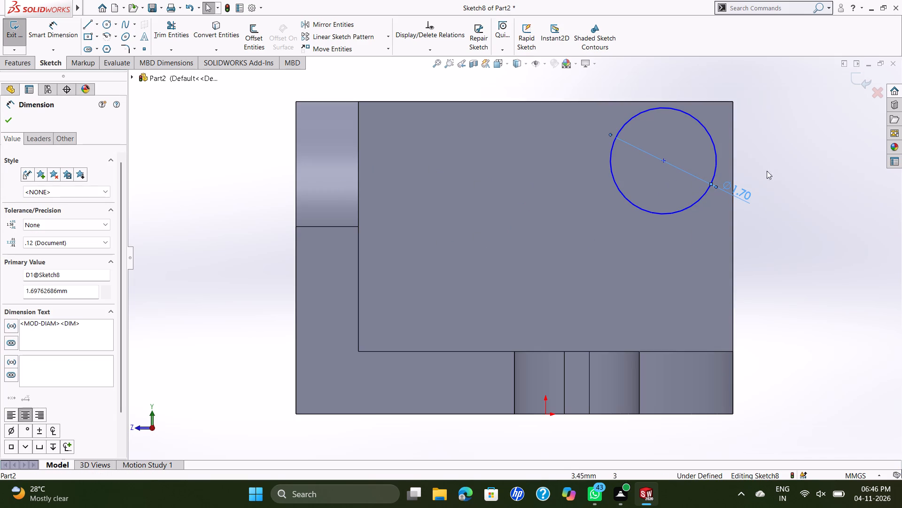
{"action": "double_click", "coordinate": [744, 190]}
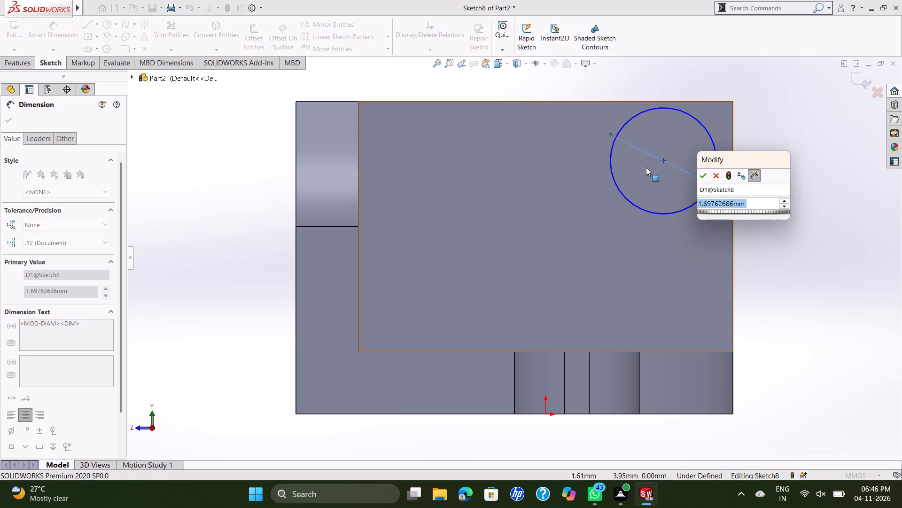
{"action": "type", "text": "1.5"}
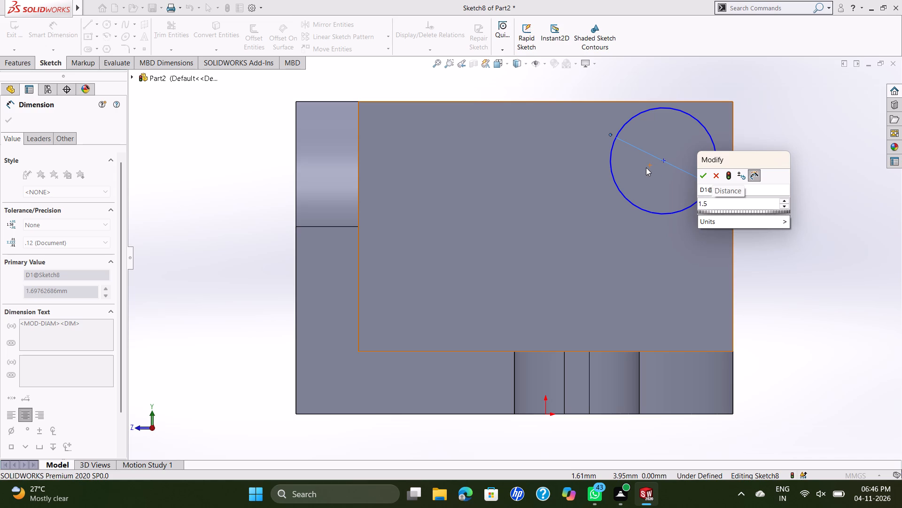
{"action": "key", "text": "Return"}
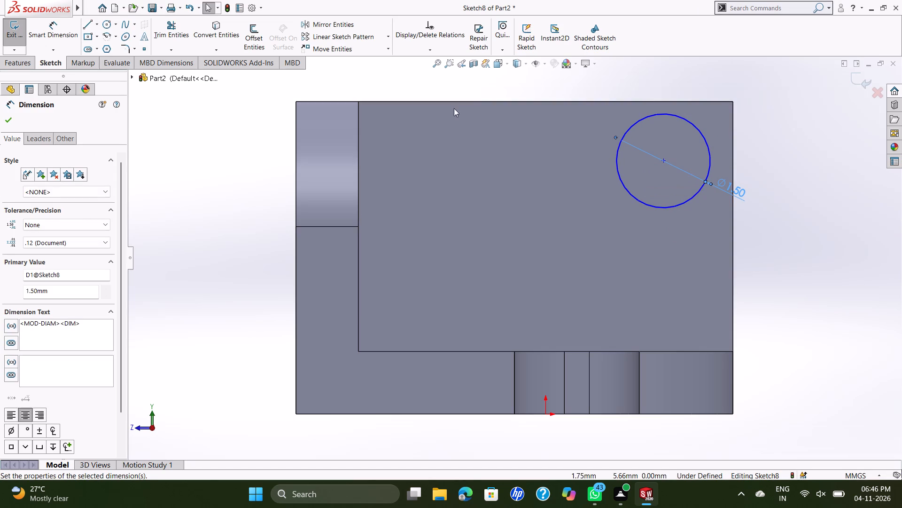
Draw a second circle 3 mm in diameter, concentric with the 1.5 mm circle.
{"action": "left_click", "coordinate": [109, 24]}
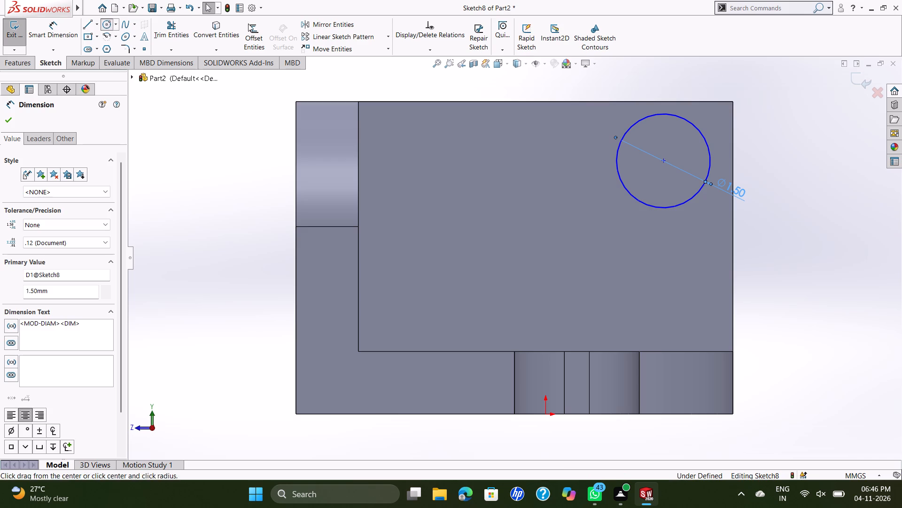
{"action": "left_click", "coordinate": [662, 159]}
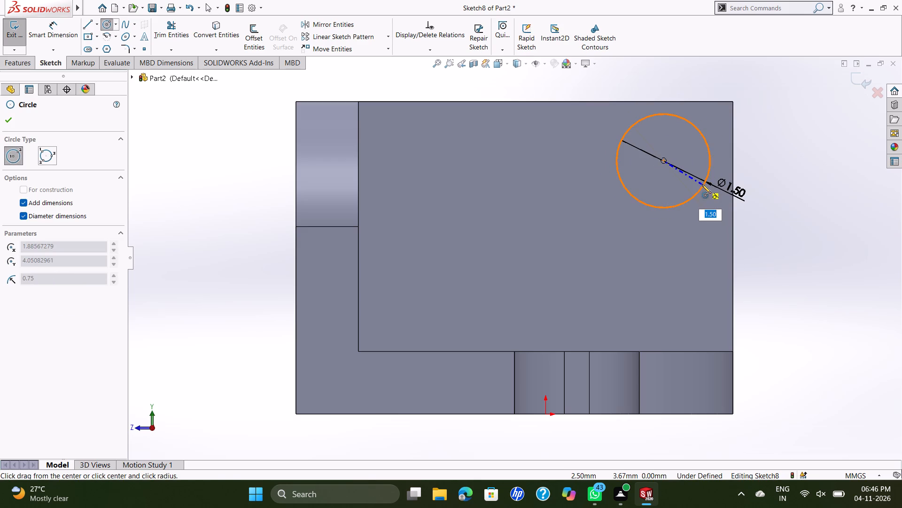
{"action": "key", "text": "3"}
{"action": "key", "text": "Return"}
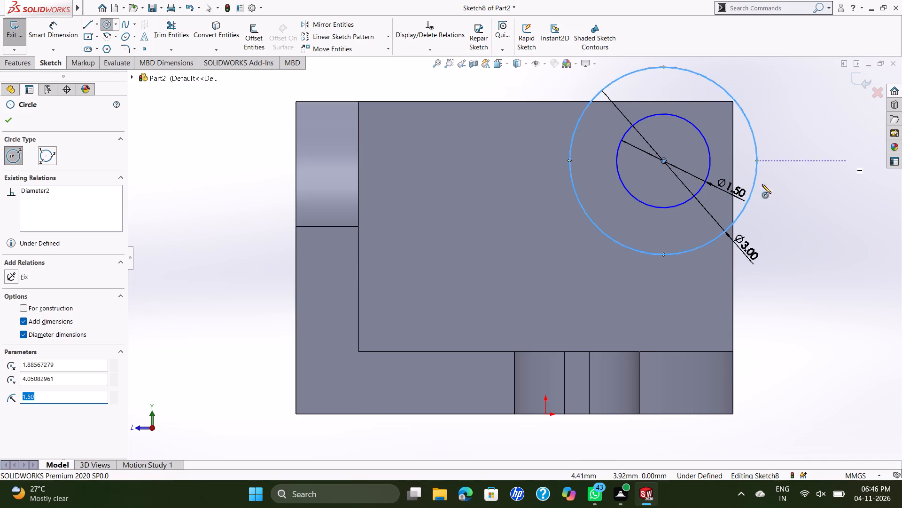
{"action": "key", "text": "Escape"}
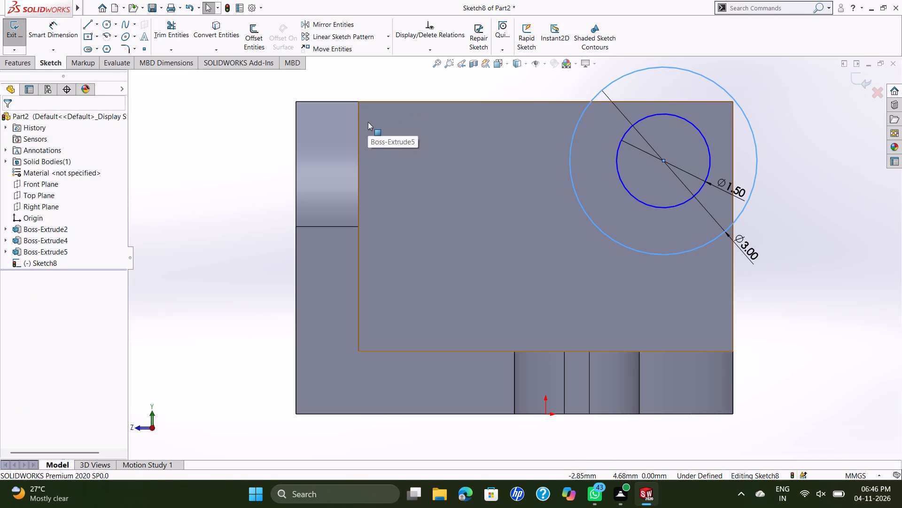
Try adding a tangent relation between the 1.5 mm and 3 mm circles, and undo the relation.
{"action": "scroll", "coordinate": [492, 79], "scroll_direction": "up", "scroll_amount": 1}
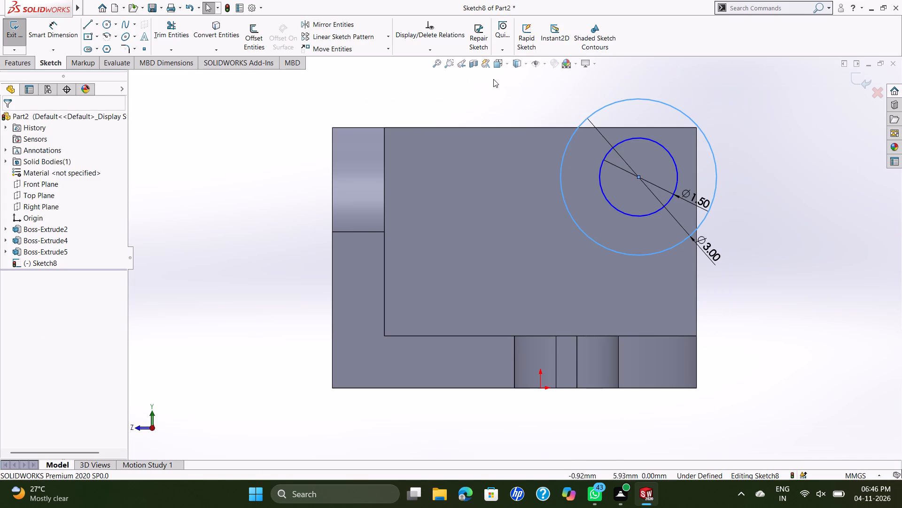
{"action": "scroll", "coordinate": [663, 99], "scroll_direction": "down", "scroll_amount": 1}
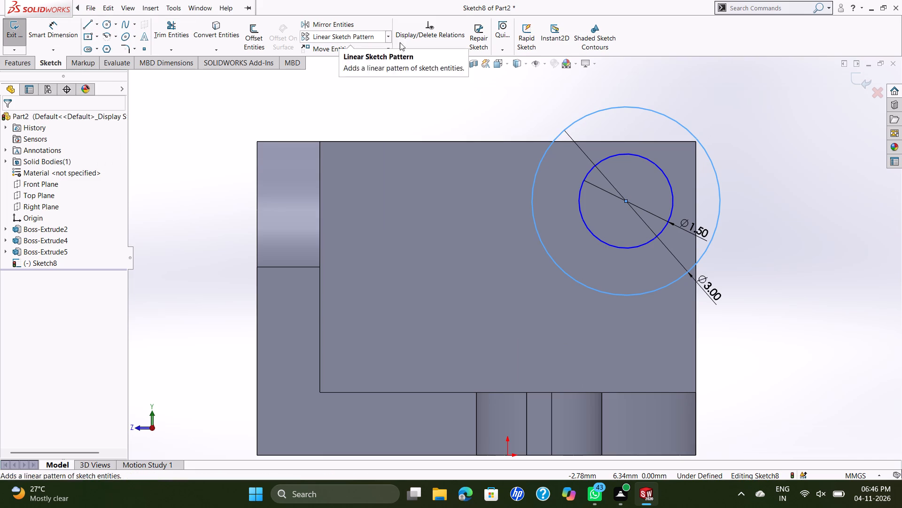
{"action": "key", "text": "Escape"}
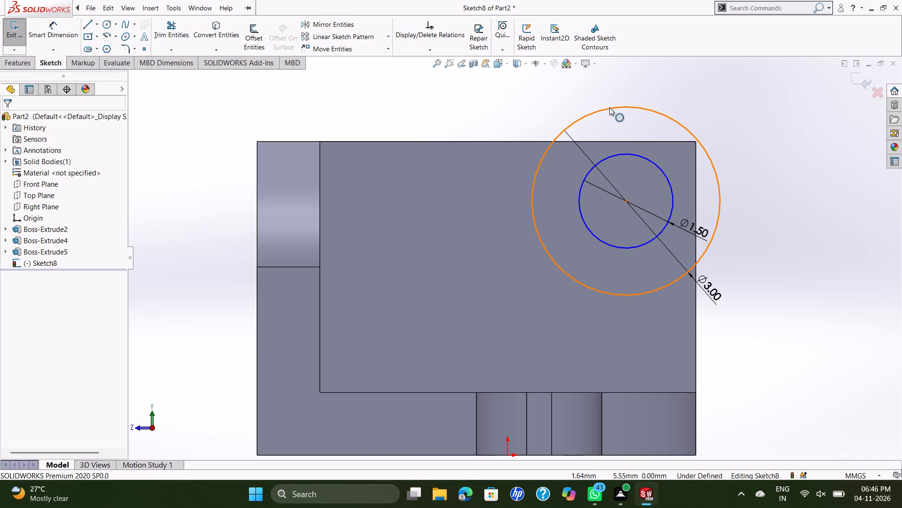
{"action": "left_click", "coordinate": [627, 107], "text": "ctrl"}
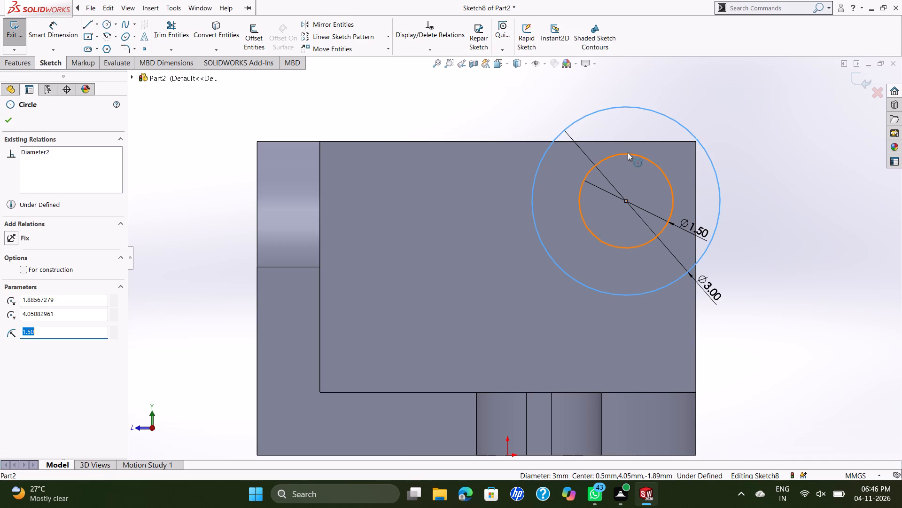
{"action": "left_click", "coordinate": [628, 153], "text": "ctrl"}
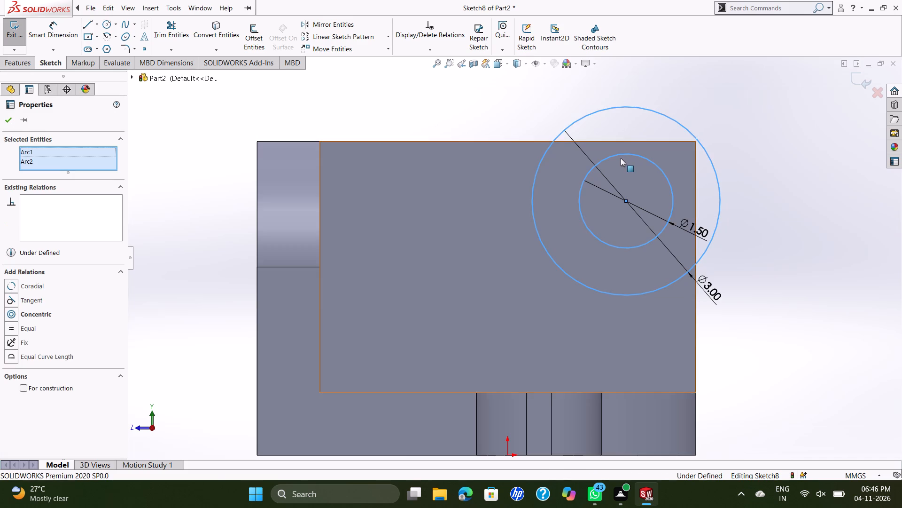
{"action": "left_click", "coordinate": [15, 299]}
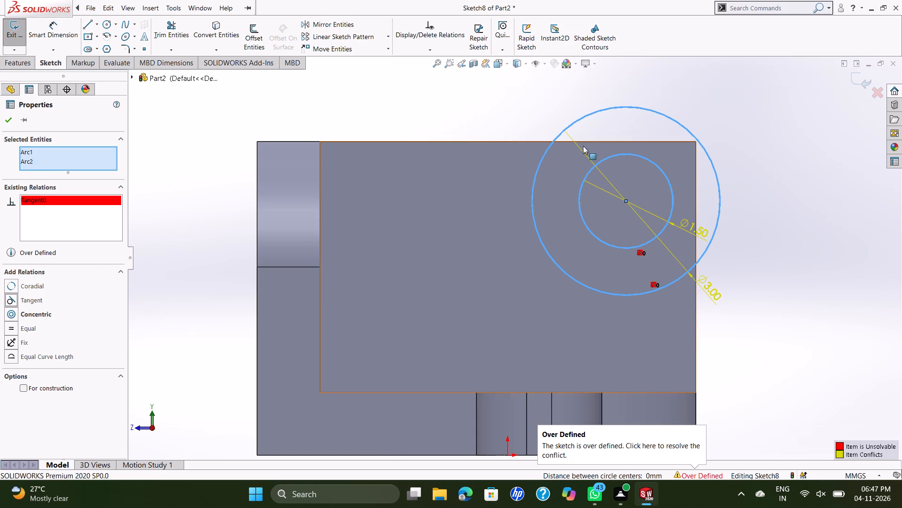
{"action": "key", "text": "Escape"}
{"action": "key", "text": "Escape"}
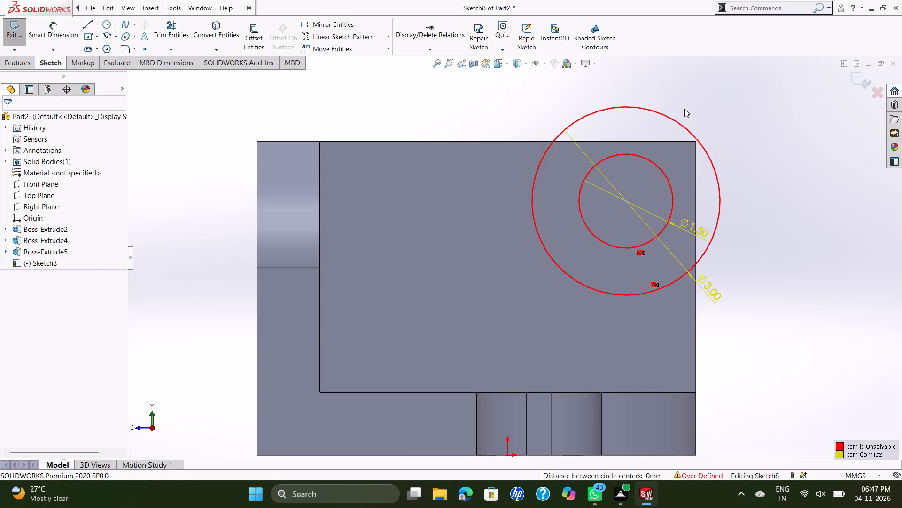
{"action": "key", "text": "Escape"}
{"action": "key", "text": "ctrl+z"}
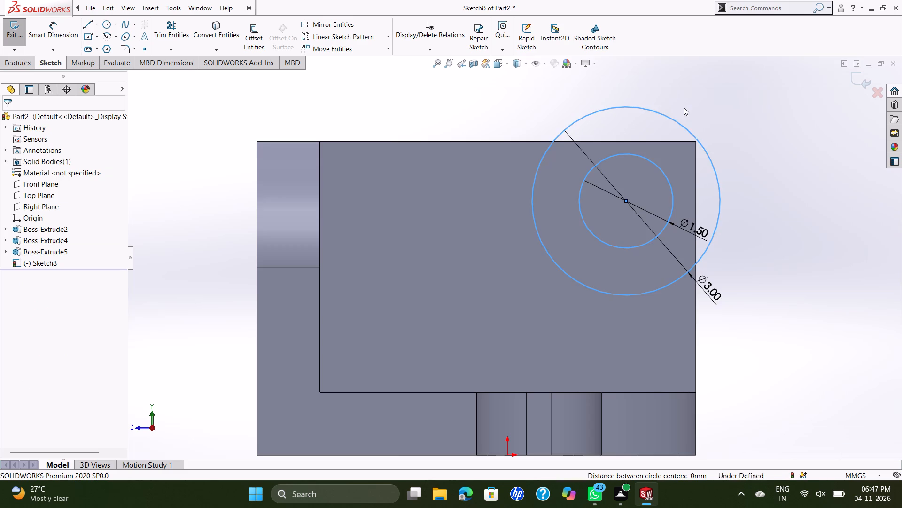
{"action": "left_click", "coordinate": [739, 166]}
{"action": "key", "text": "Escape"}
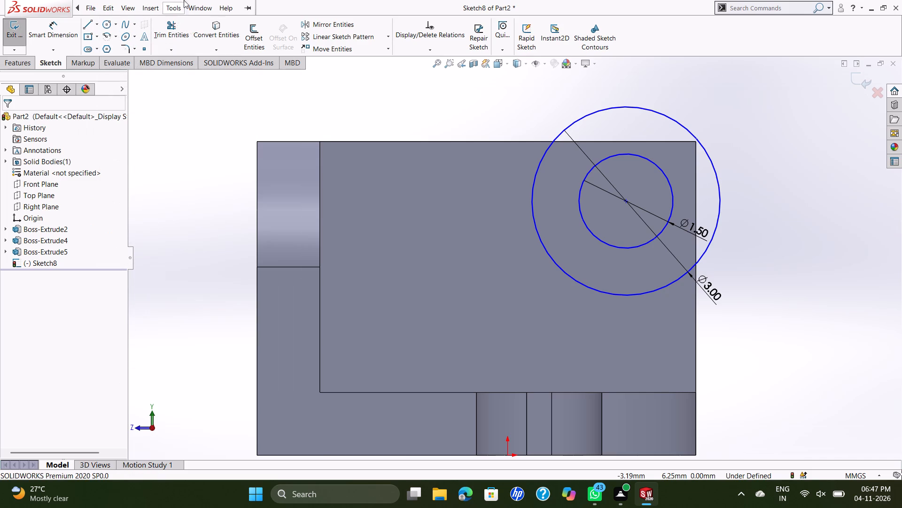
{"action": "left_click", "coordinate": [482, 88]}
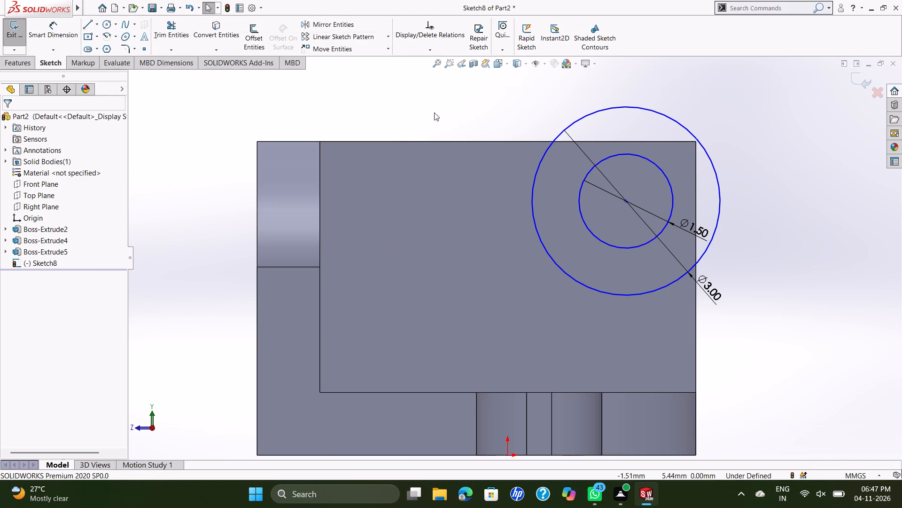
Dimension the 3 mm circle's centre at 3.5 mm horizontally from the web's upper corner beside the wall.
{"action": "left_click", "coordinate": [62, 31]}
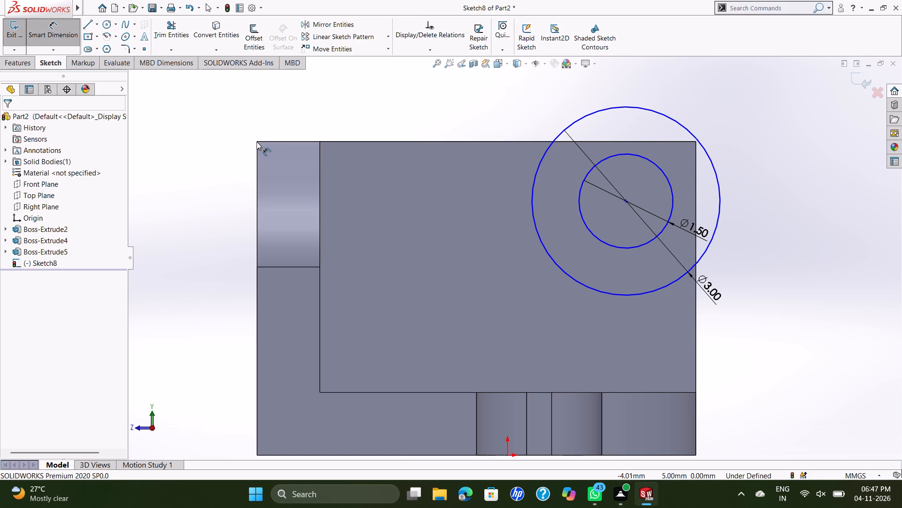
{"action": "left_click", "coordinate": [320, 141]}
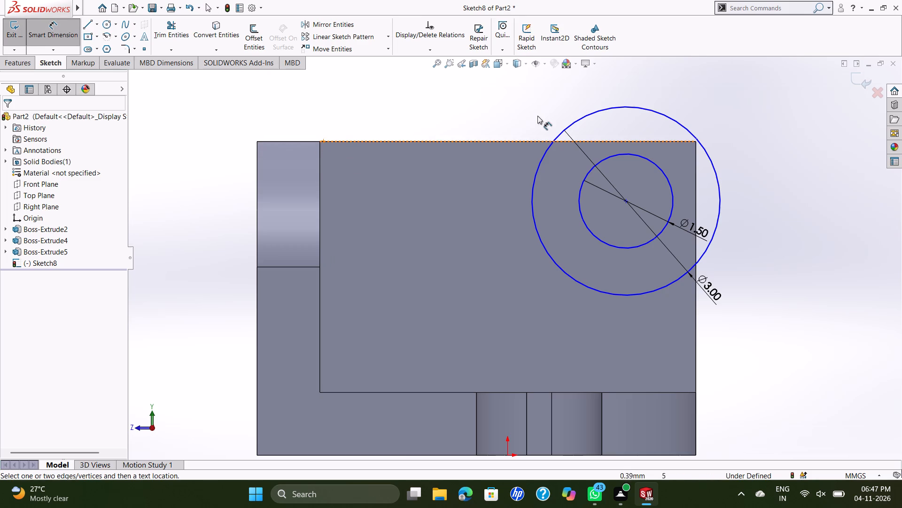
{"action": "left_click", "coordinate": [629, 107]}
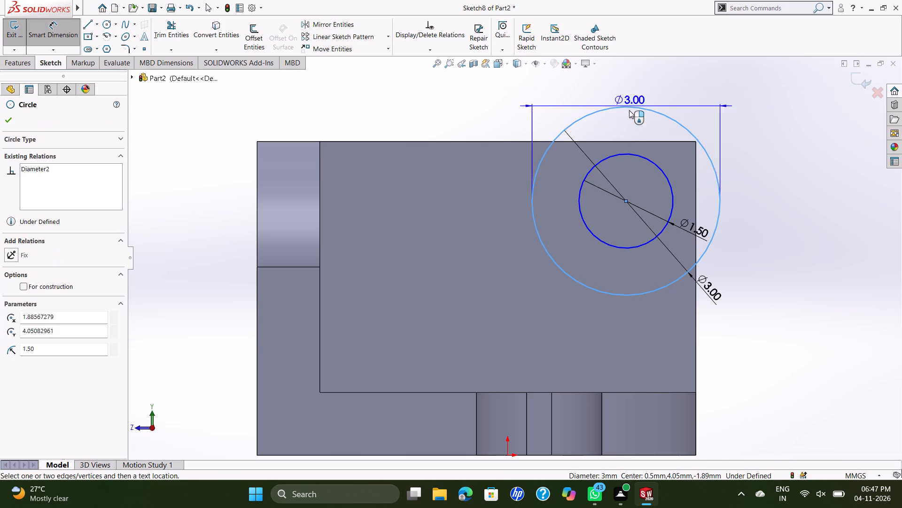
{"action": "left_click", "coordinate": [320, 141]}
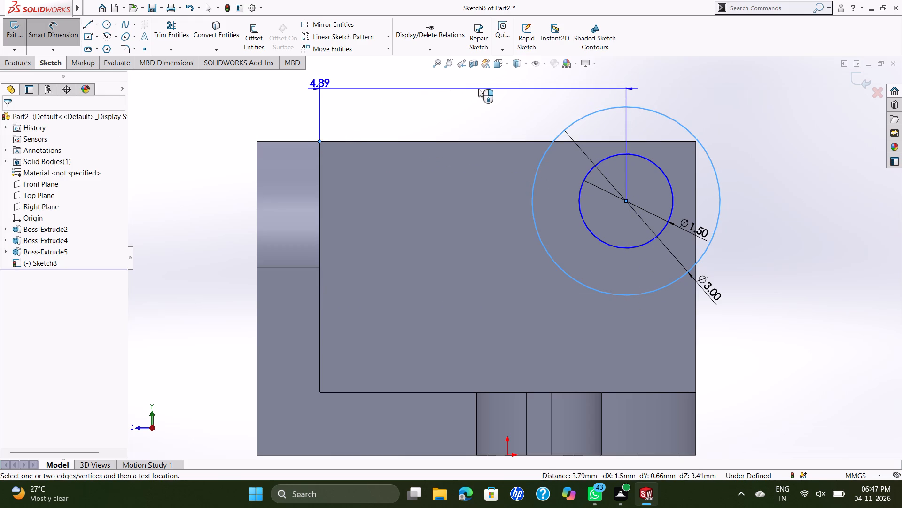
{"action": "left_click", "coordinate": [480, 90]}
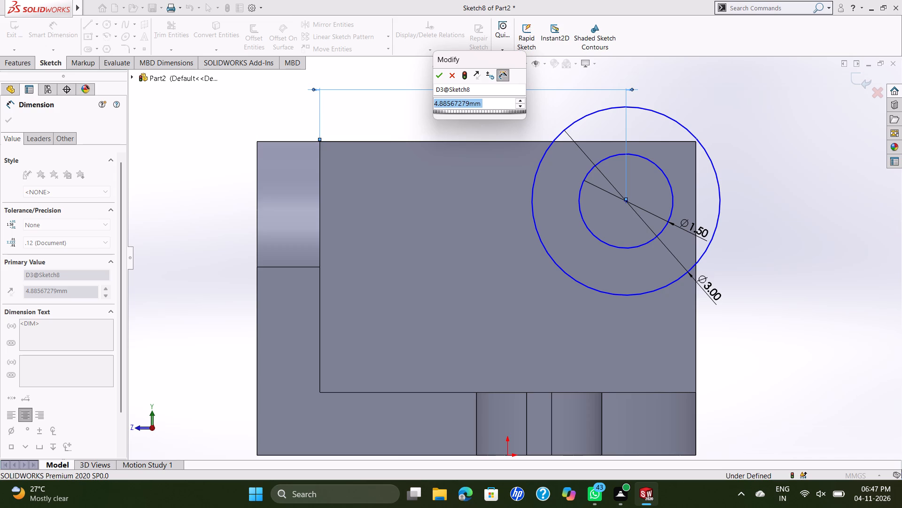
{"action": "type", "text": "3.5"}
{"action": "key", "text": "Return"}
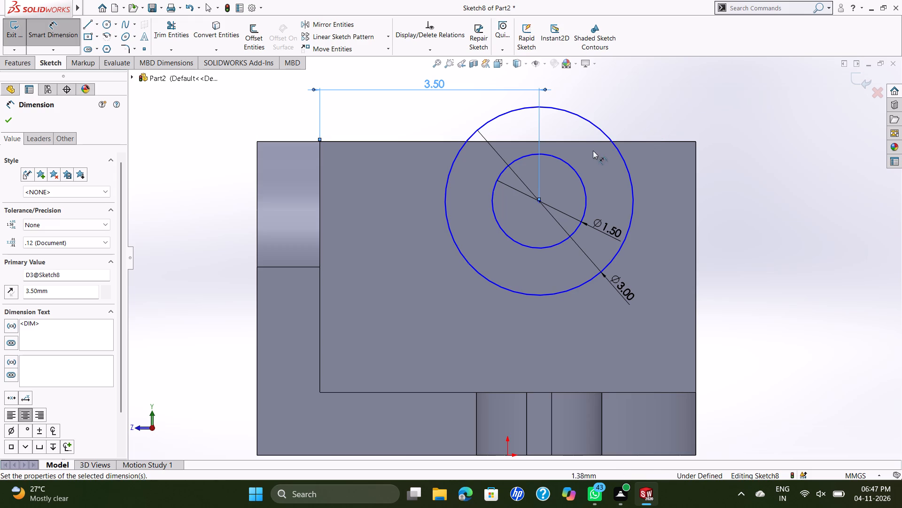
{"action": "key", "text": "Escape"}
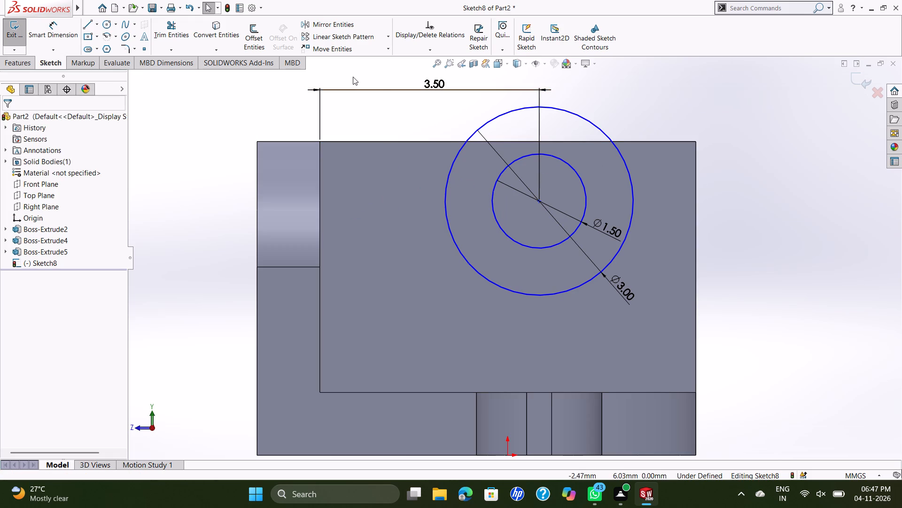
Delete both concentric circles, 3 mm and 1.5 mm in diameter, from the web sketch.
{"action": "left_click", "coordinate": [576, 115]}
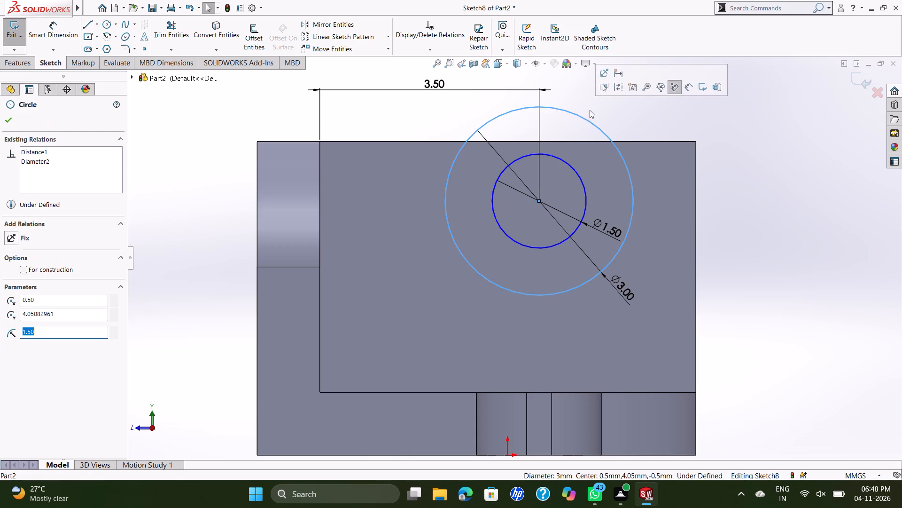
{"action": "key", "text": "Delete"}
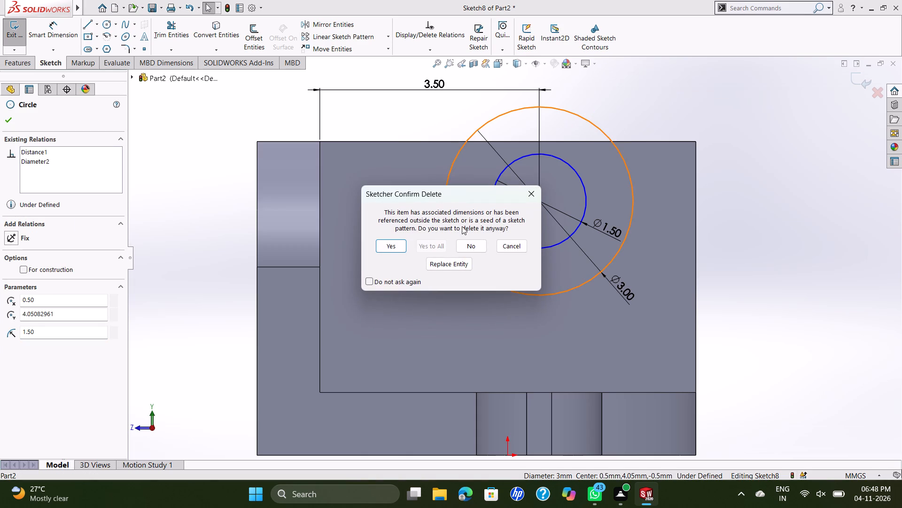
{"action": "left_click", "coordinate": [391, 245]}
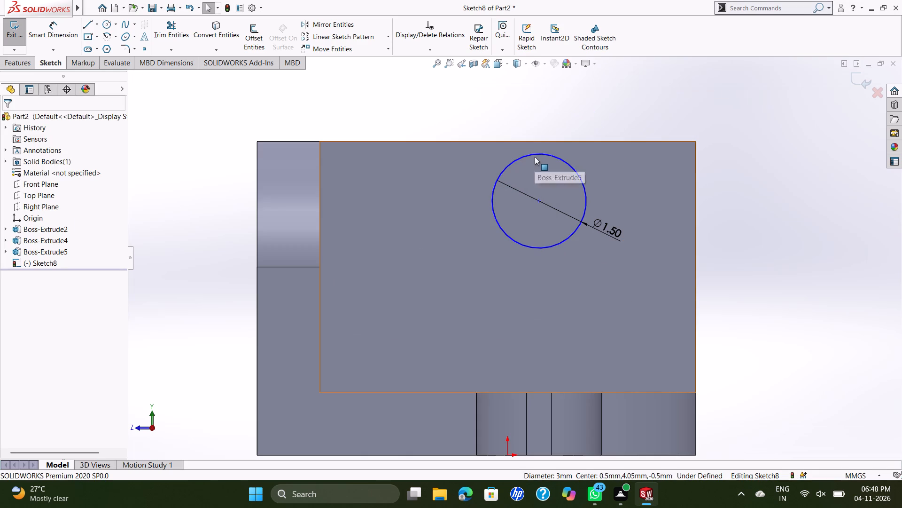
{"action": "left_click", "coordinate": [537, 154]}
{"action": "key", "text": "Delete"}
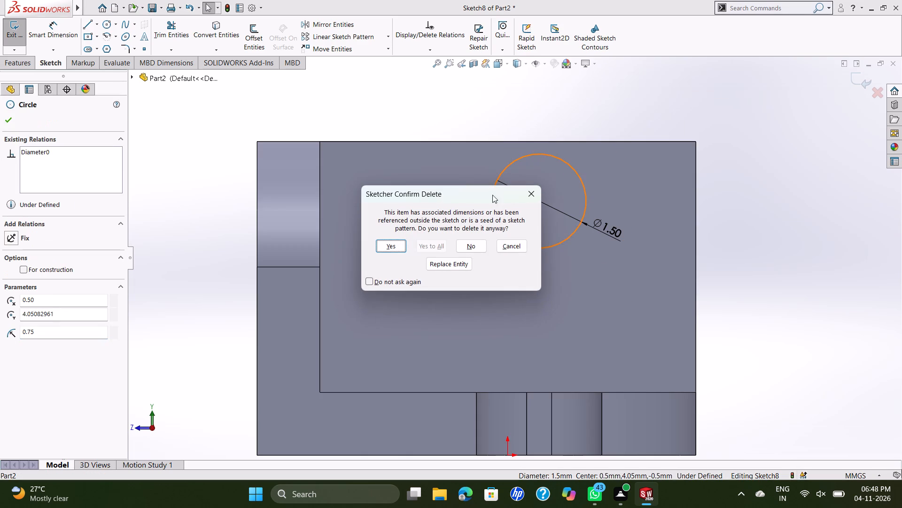
{"action": "left_click", "coordinate": [394, 245]}
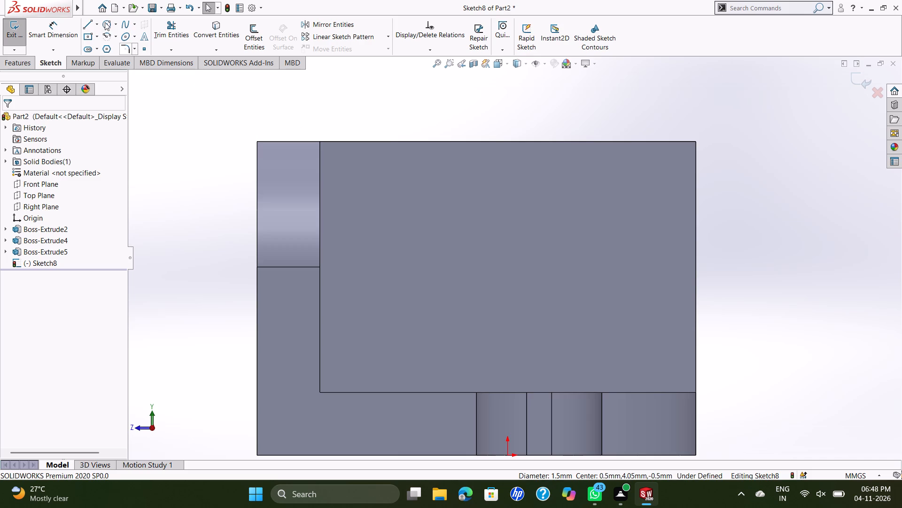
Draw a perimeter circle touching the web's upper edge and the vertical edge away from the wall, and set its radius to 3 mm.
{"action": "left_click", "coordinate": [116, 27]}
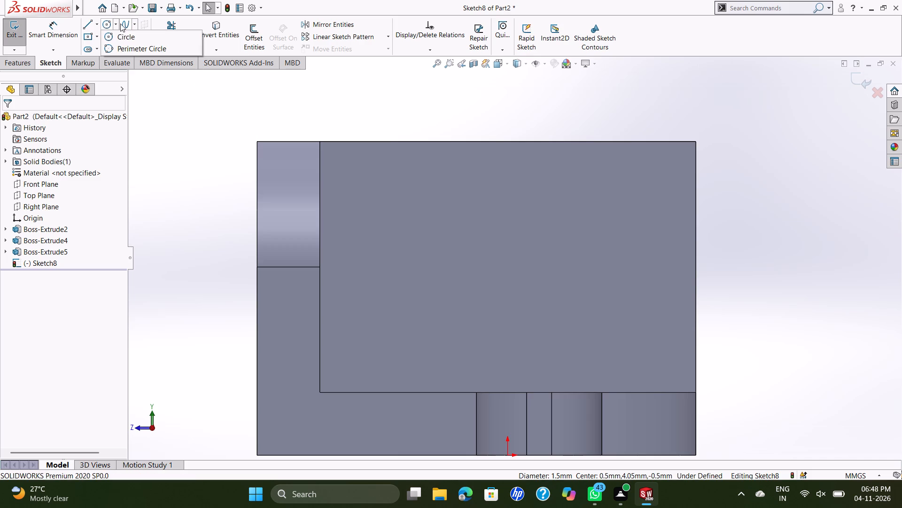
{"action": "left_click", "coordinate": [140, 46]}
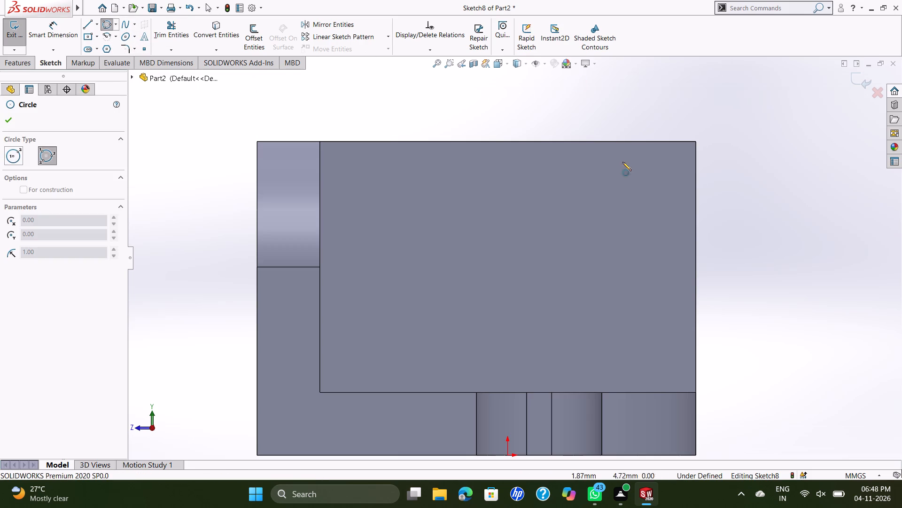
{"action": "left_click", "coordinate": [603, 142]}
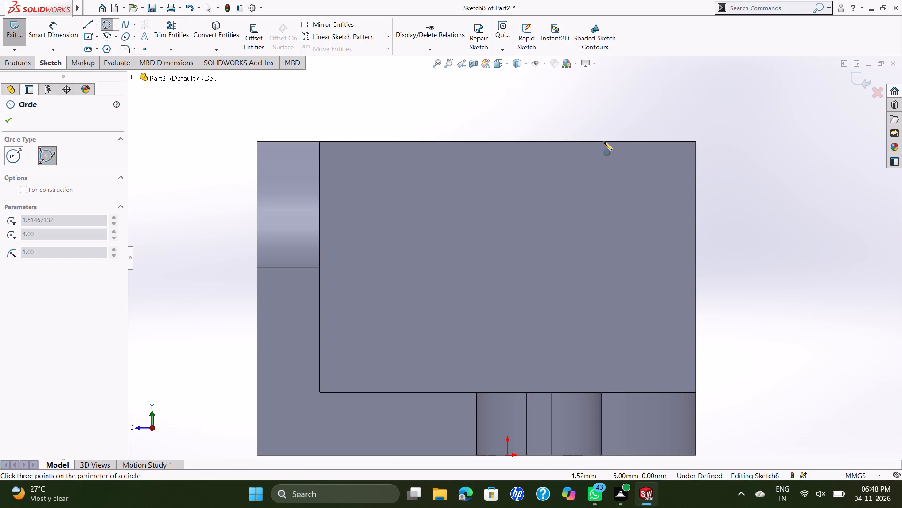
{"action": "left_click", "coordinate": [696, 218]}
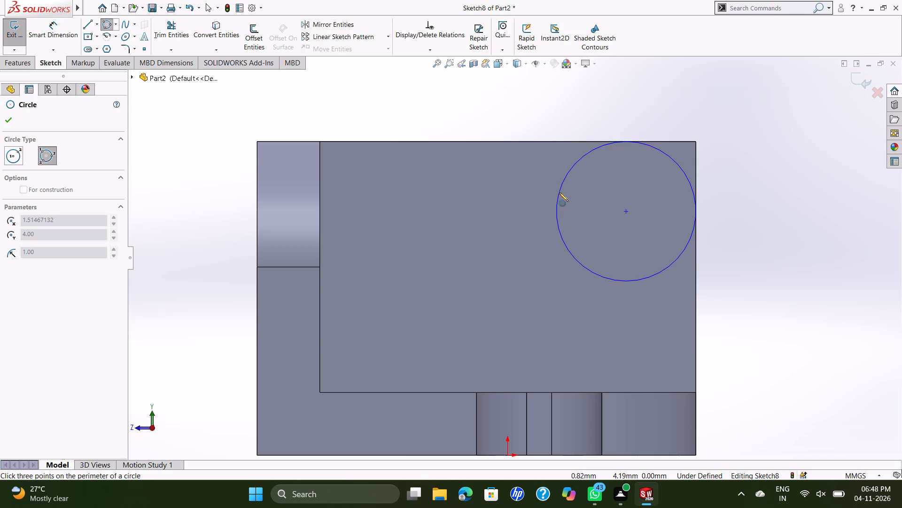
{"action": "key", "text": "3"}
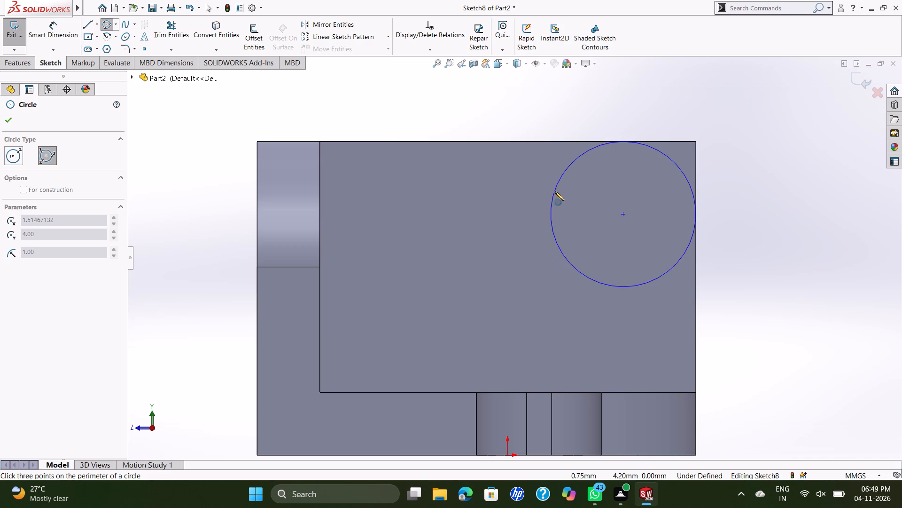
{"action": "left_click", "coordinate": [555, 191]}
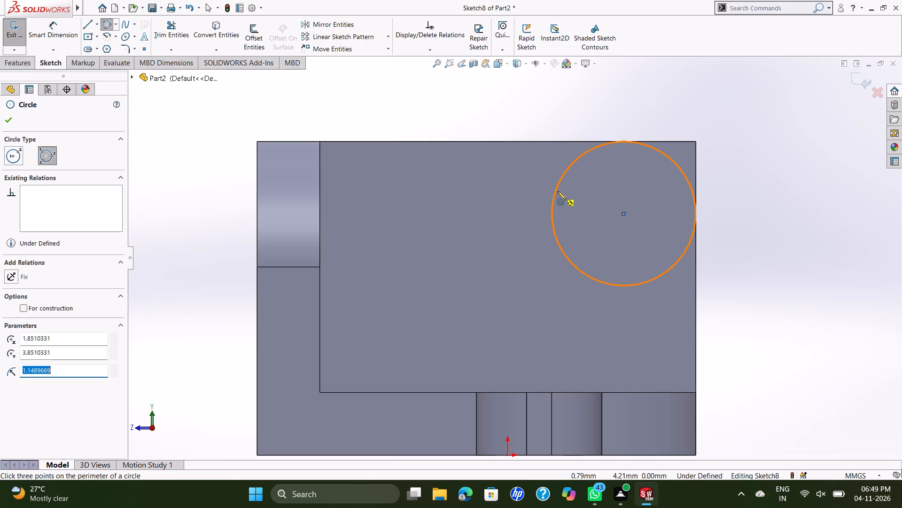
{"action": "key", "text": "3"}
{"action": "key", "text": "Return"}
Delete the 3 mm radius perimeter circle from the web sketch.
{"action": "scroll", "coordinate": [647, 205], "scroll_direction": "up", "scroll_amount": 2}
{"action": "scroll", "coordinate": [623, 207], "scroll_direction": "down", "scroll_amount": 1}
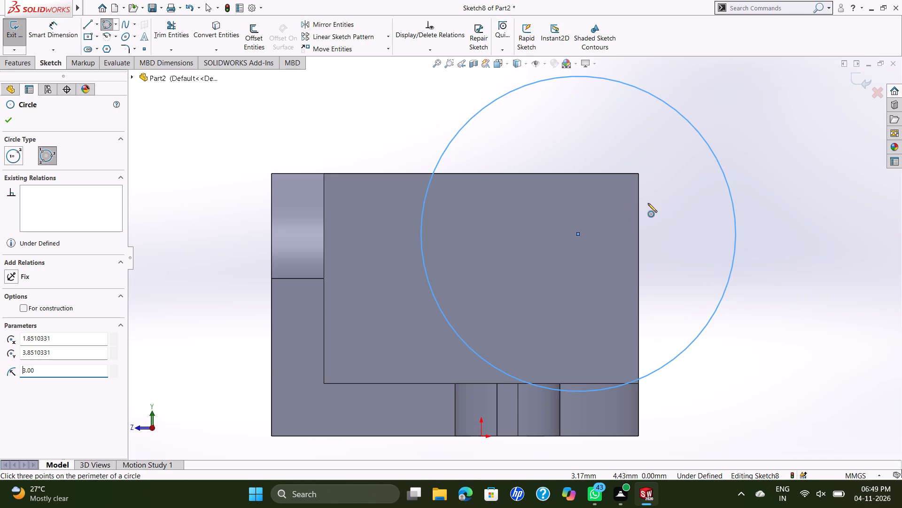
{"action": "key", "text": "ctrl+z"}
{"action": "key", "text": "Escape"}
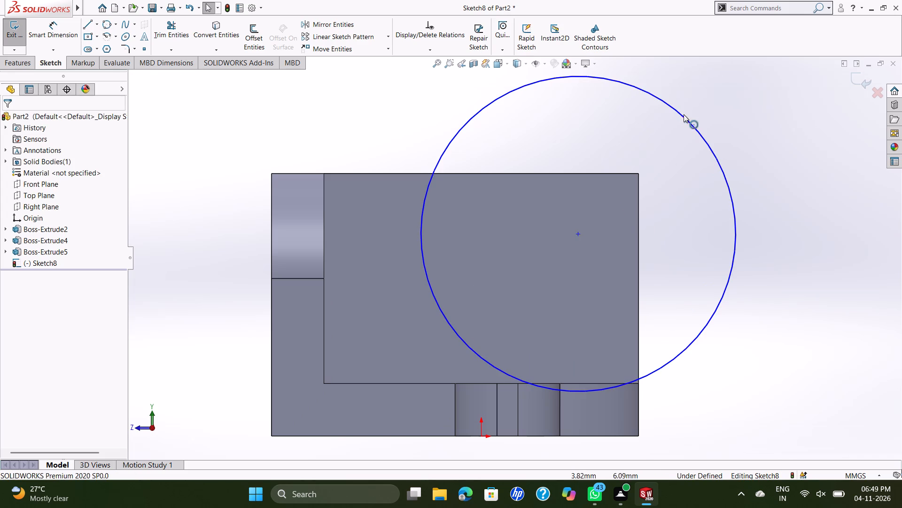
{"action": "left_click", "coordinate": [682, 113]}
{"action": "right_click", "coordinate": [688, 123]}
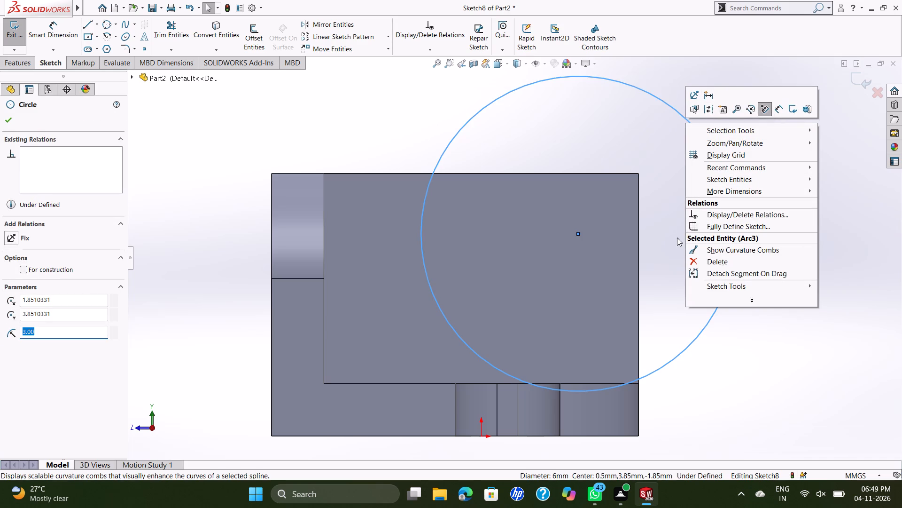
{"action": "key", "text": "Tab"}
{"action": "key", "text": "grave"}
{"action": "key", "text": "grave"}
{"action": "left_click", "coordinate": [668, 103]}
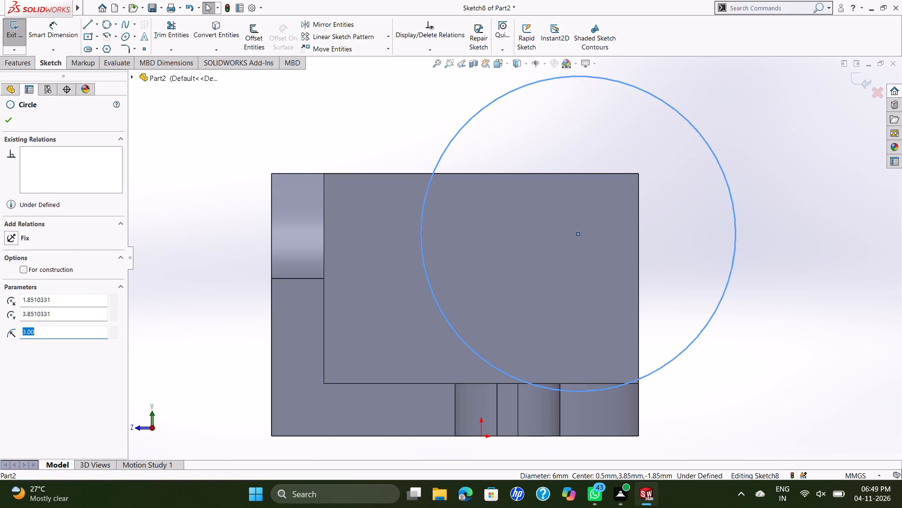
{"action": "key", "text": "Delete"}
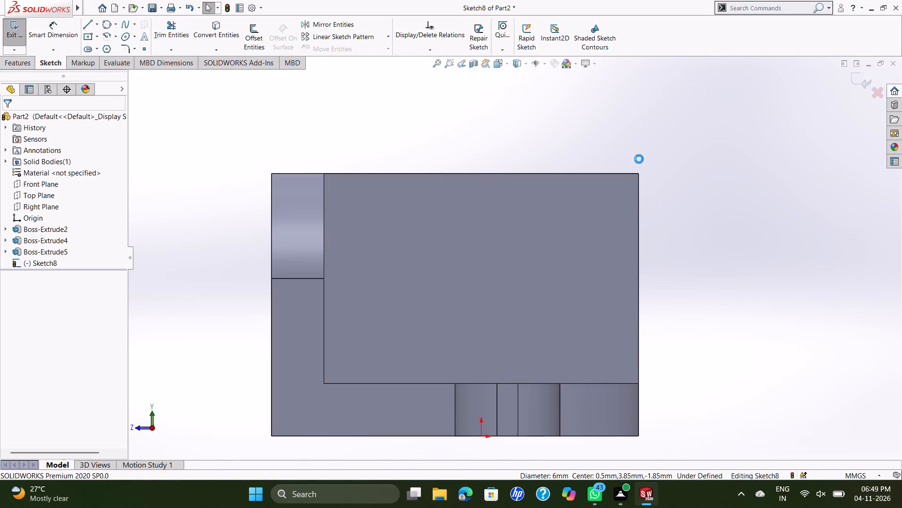
Draw a centre-based circle 3 mm in diameter on the web face near its free upper corner.
{"action": "left_click", "coordinate": [105, 26]}
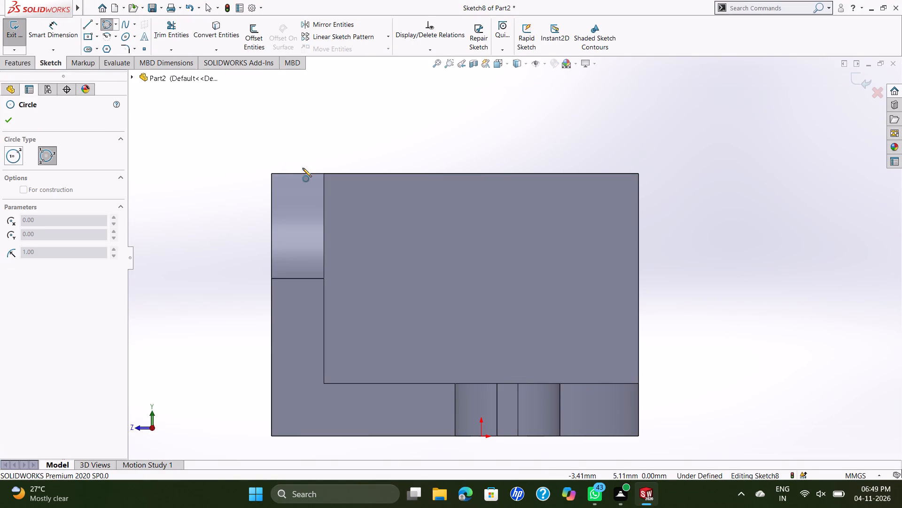
{"action": "key", "text": "Escape"}
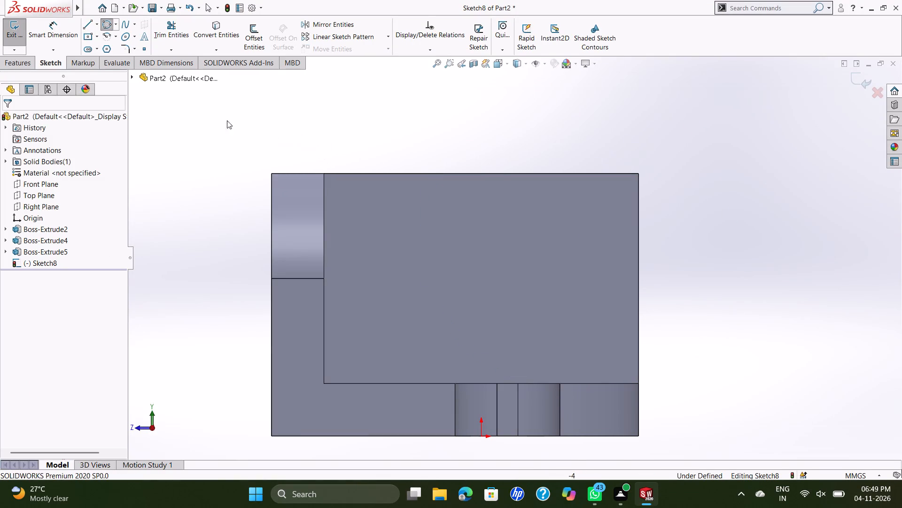
{"action": "left_click", "coordinate": [116, 25]}
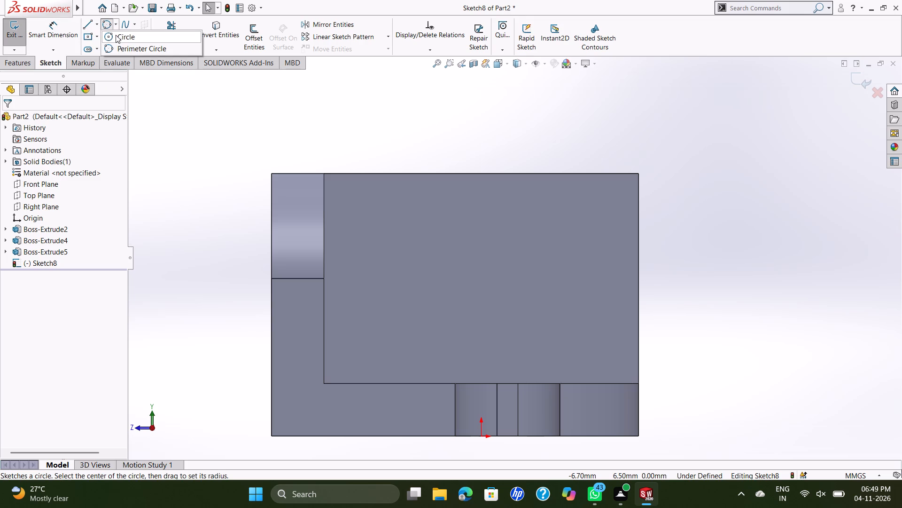
{"action": "left_click", "coordinate": [116, 37]}
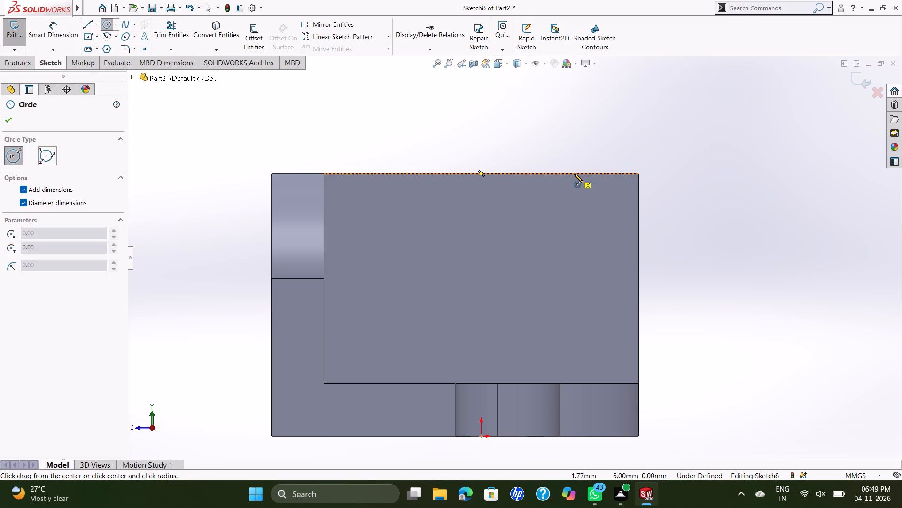
{"action": "left_click", "coordinate": [551, 226]}
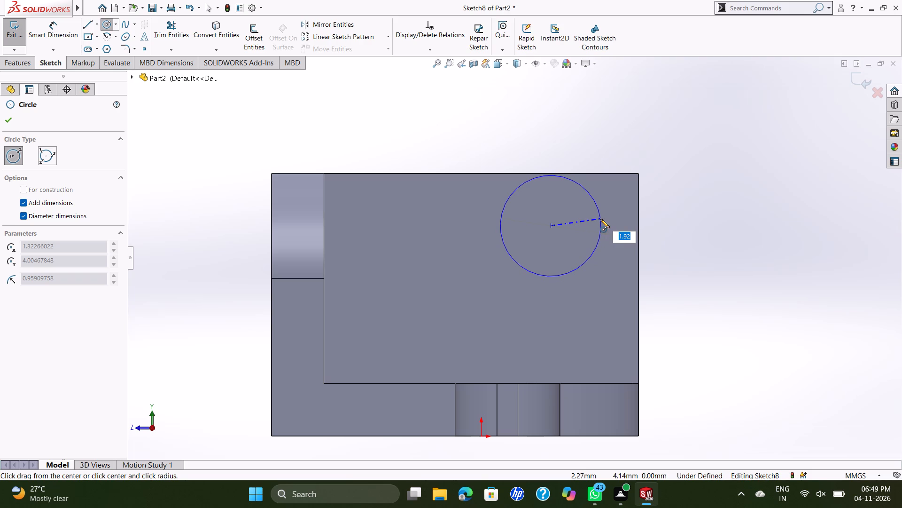
{"action": "key", "text": "3"}
{"action": "key", "text": "Return"}
{"action": "key", "text": "Escape"}
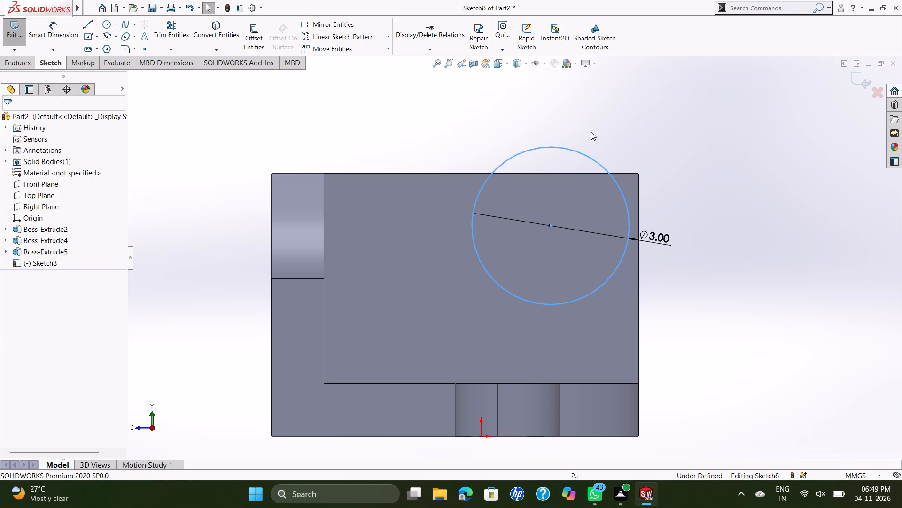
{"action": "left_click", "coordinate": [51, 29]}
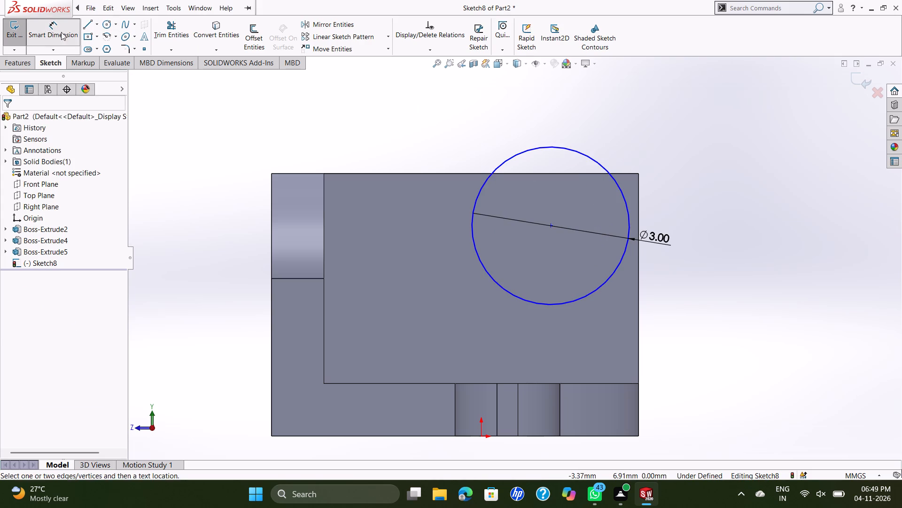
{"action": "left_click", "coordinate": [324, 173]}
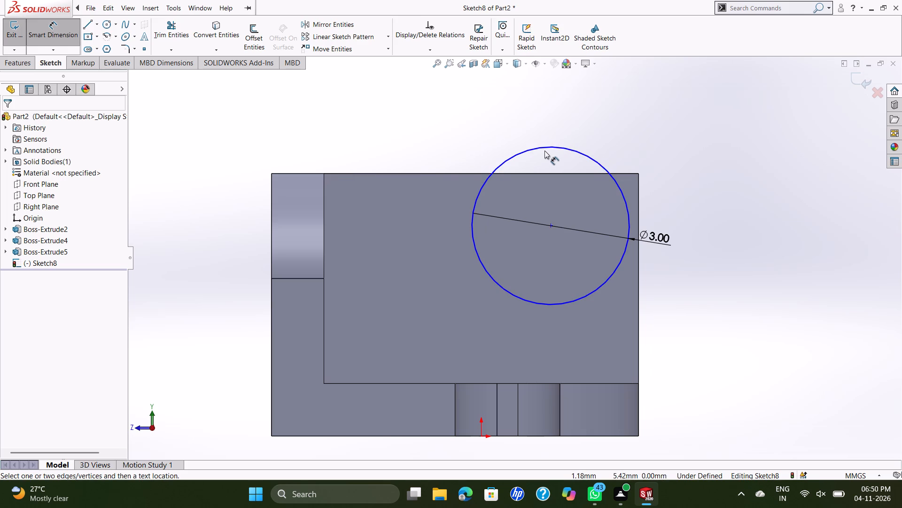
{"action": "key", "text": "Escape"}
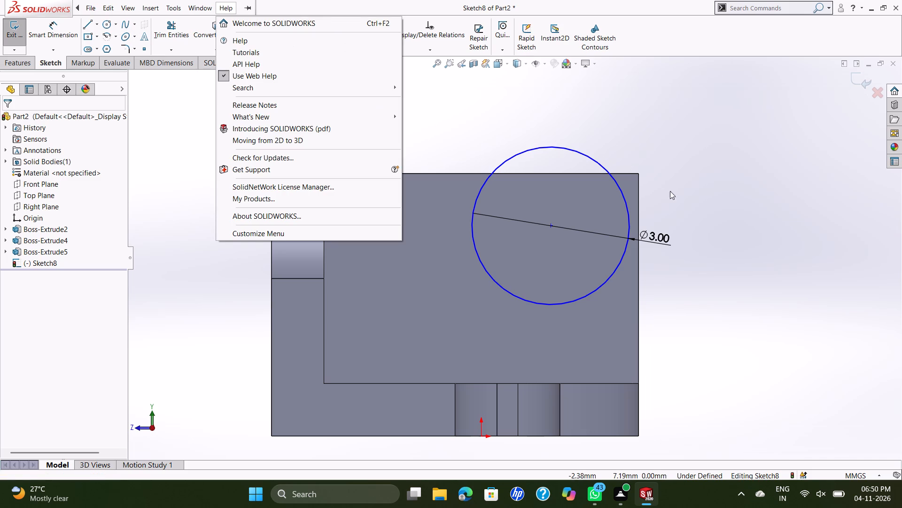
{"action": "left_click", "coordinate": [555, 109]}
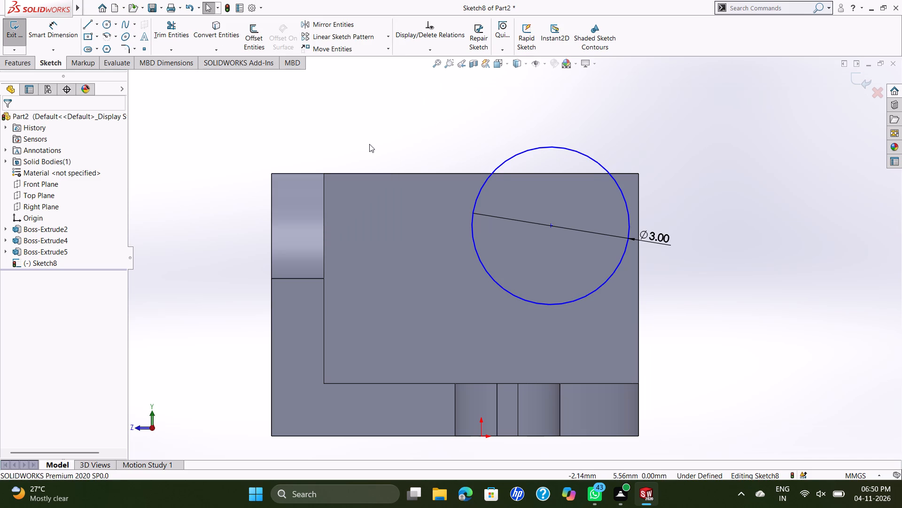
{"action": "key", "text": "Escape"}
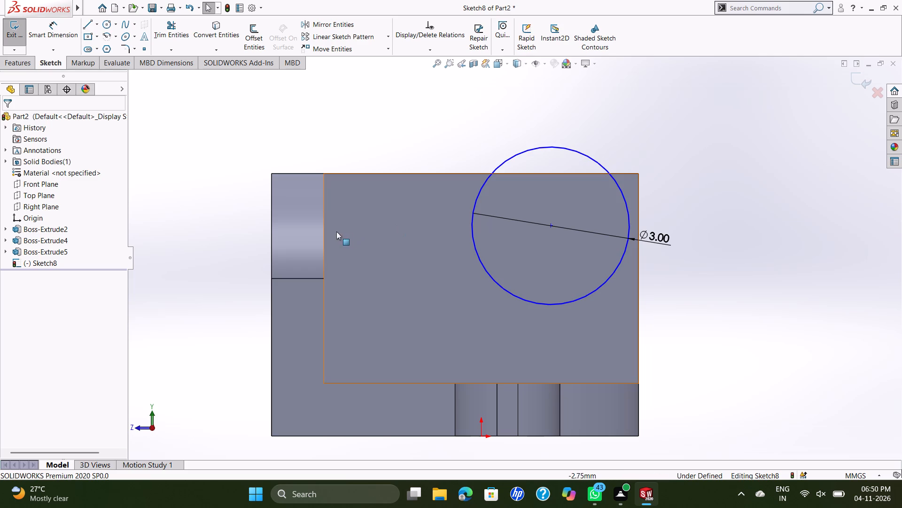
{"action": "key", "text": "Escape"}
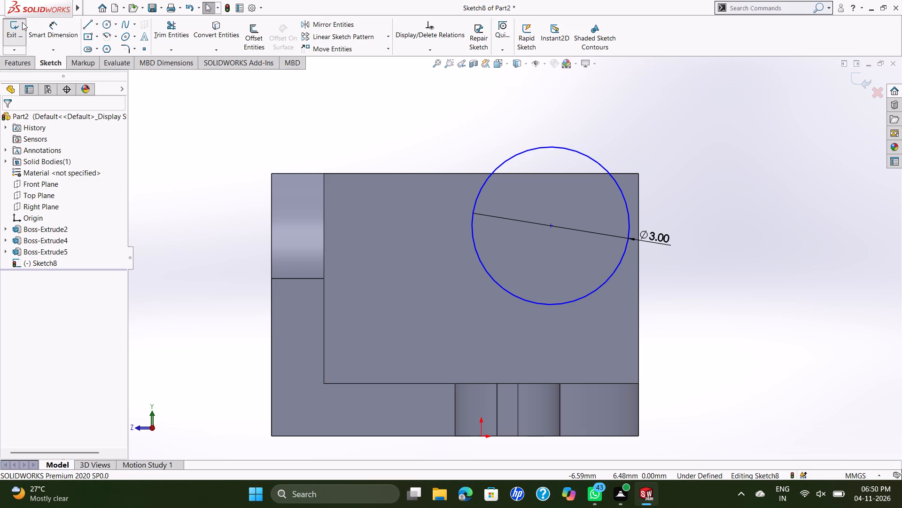
Draw a vertical centerline from the 3 mm circle's centre up to the topmost point of the circle.
{"action": "left_click", "coordinate": [96, 25]}
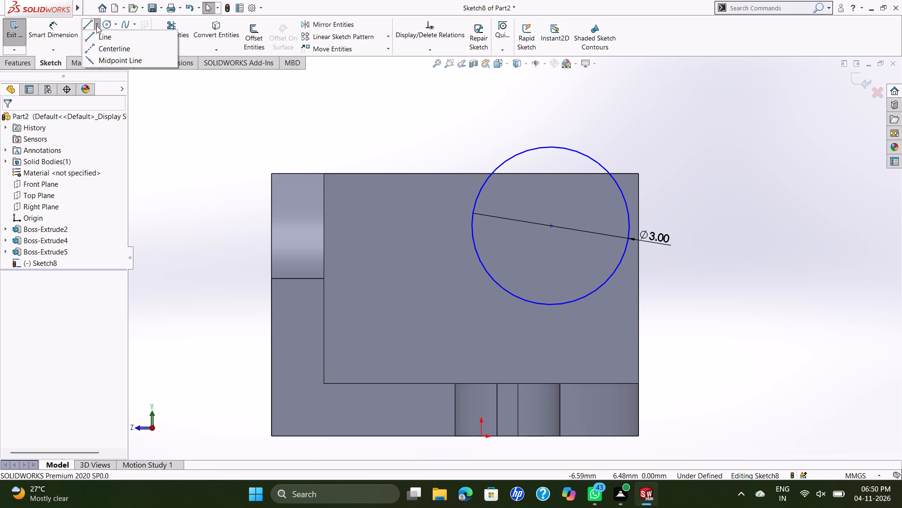
{"action": "left_click", "coordinate": [99, 28]}
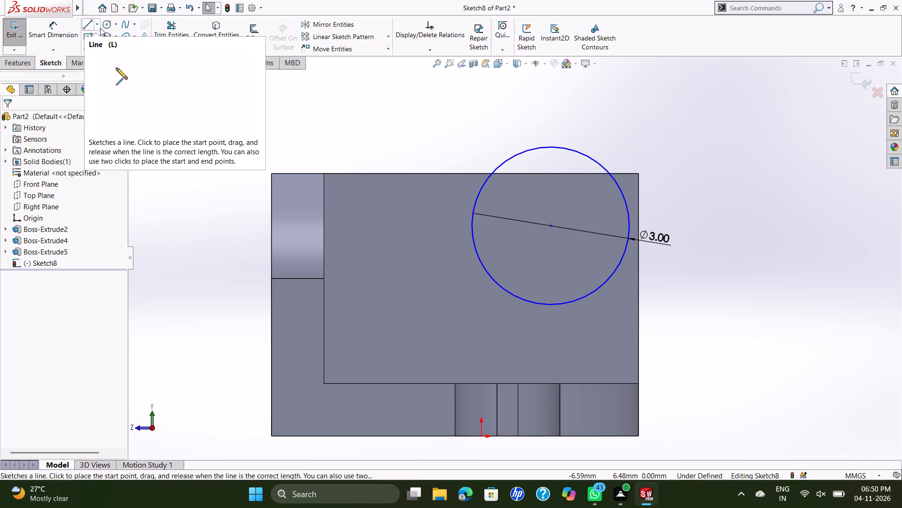
{"action": "left_click", "coordinate": [99, 28]}
{"action": "left_click", "coordinate": [112, 48]}
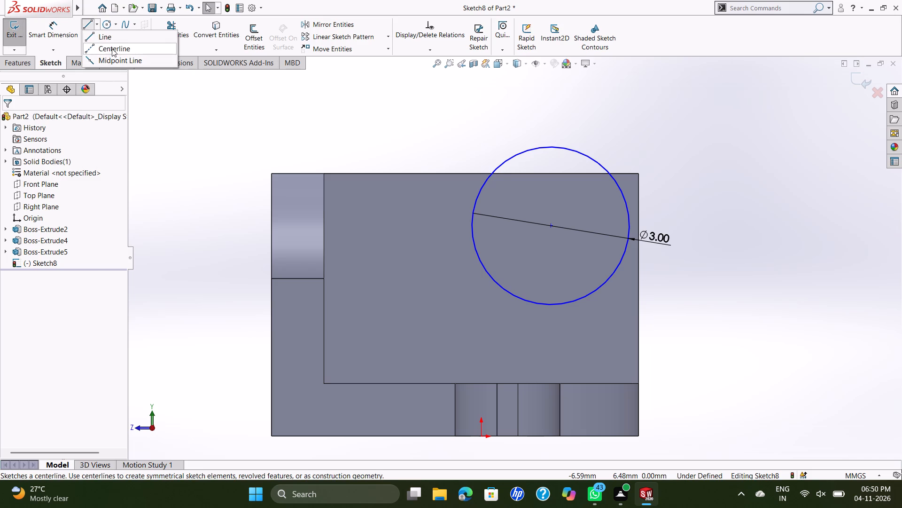
{"action": "left_click", "coordinate": [548, 223]}
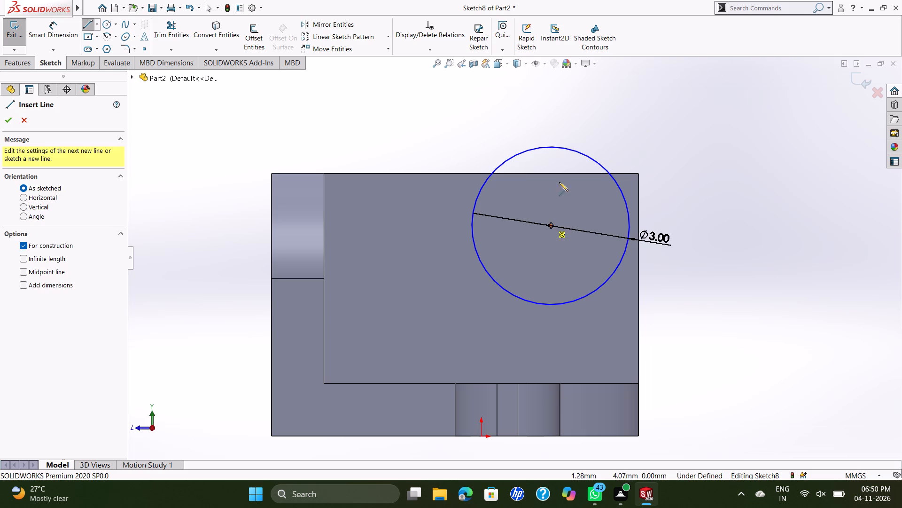
{"action": "left_click", "coordinate": [549, 147]}
{"action": "key", "text": "Escape"}
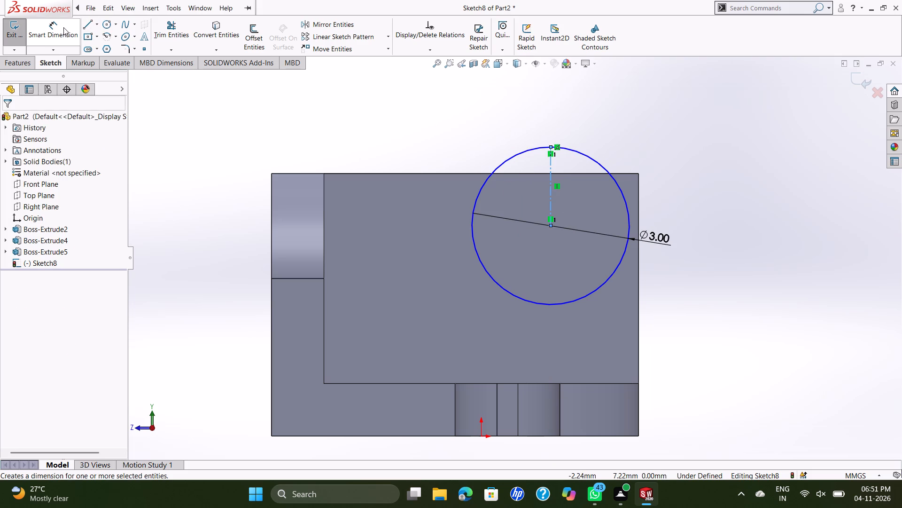
{"action": "left_click", "coordinate": [414, 73]}
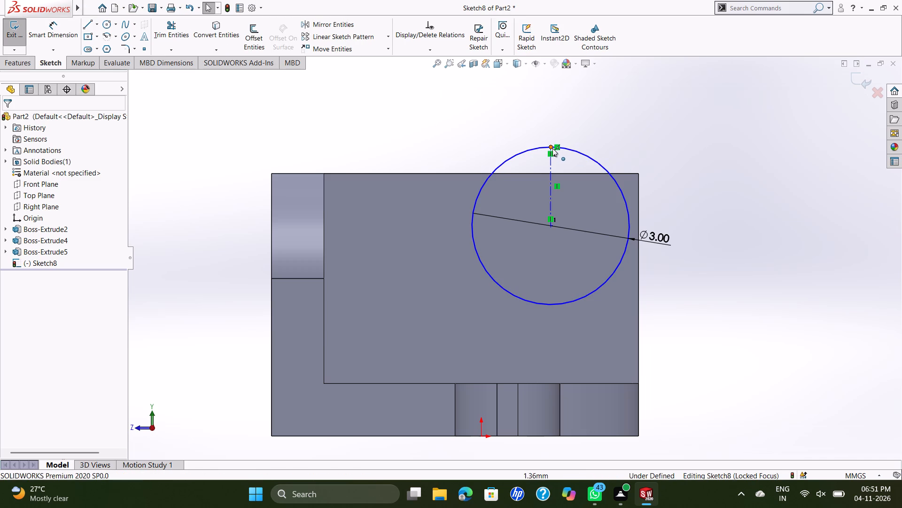
Move the centerline's upper endpoint onto the web's upper edge so the circle meets that edge.
{"action": "left_click_drag", "start_coordinate": [552, 146], "coordinate": [553, 173]}
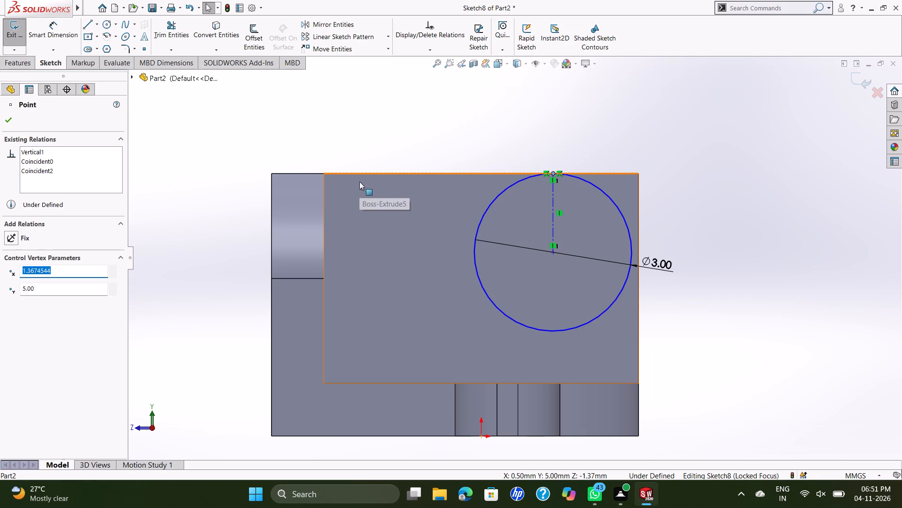
{"action": "key", "text": "Escape"}
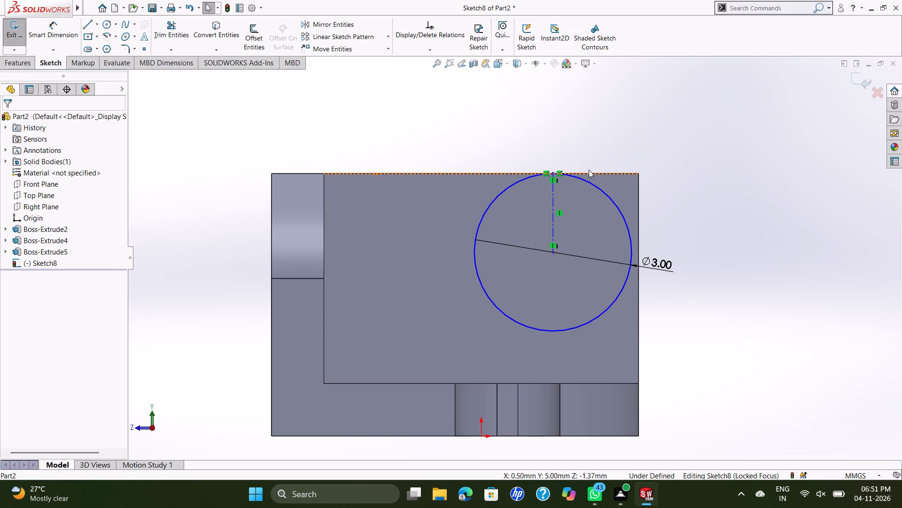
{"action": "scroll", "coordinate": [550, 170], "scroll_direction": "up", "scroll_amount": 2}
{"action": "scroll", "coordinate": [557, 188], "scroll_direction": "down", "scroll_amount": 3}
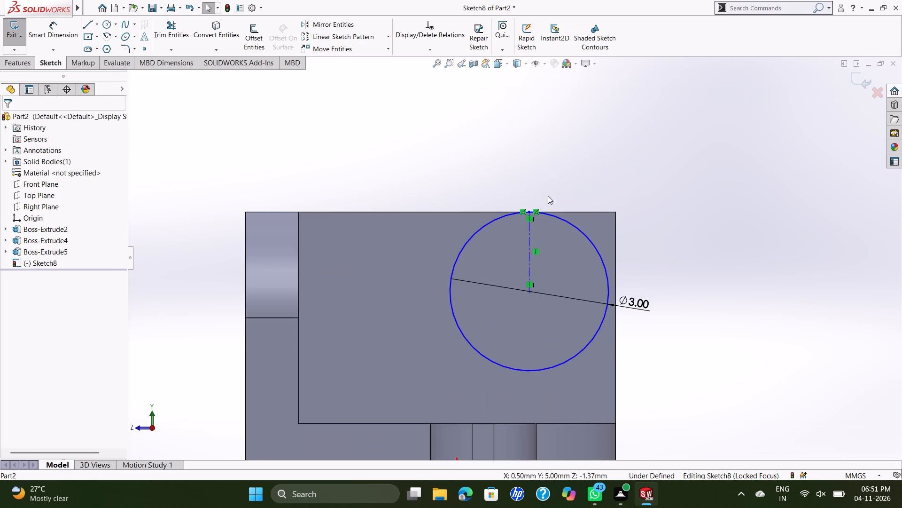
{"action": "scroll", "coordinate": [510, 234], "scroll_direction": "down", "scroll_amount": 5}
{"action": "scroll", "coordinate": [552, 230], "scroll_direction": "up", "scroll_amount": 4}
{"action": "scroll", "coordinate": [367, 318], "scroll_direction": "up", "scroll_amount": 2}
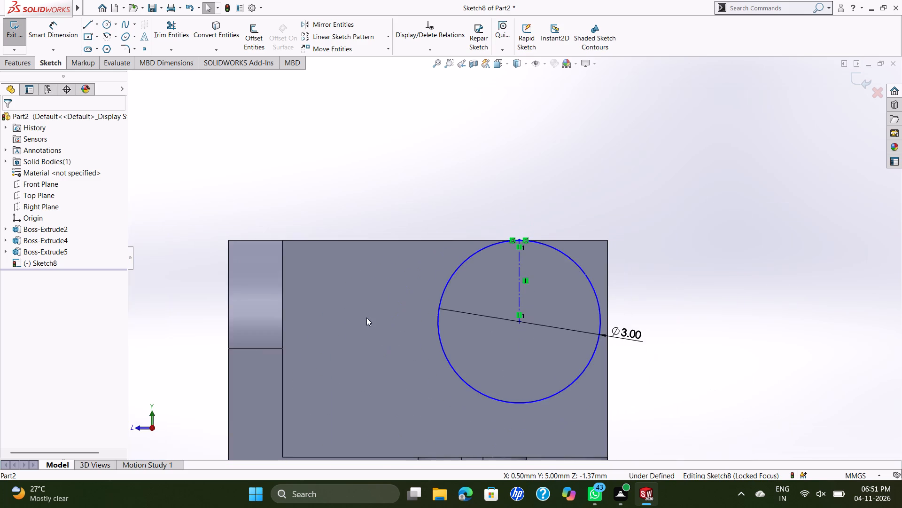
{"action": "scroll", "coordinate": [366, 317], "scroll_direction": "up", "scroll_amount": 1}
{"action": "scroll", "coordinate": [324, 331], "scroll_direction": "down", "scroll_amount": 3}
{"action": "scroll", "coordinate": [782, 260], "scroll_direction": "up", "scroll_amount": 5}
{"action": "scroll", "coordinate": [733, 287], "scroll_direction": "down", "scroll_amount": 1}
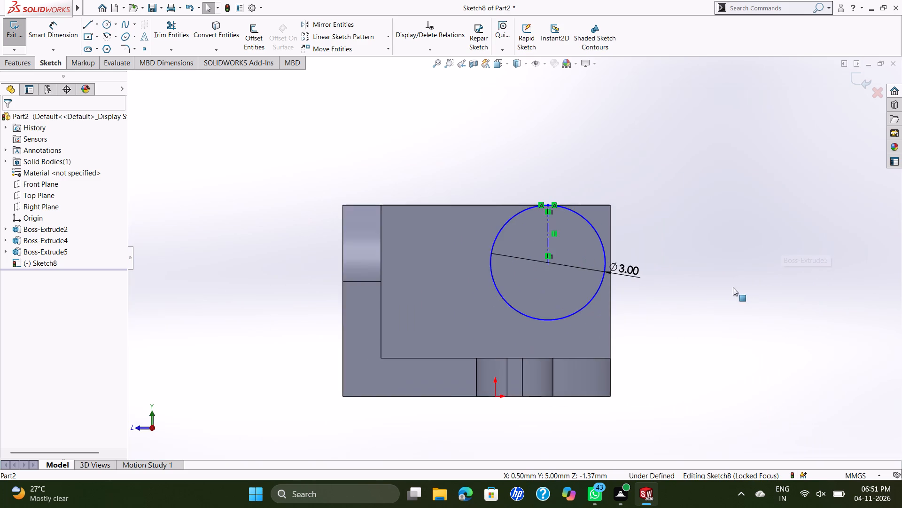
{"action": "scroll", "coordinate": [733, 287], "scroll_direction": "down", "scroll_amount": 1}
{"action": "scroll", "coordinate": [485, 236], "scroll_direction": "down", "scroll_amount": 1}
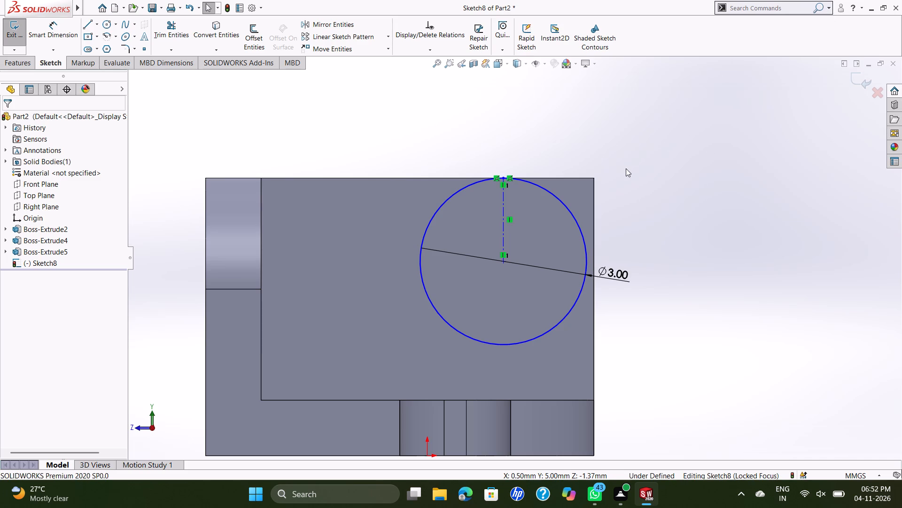
Dimension the centerline's upper endpoint at 3.5 mm from the web's upper corner beside the wall.
{"action": "middle_click_drag", "start_coordinate": [626, 168], "coordinate": [587, 216]}
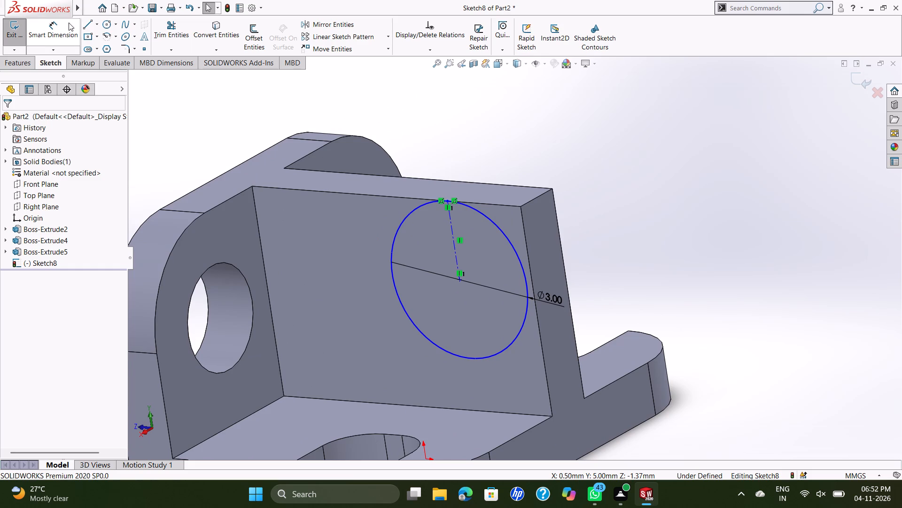
{"action": "left_click_drag", "start_coordinate": [59, 24], "coordinate": [65, 25]}
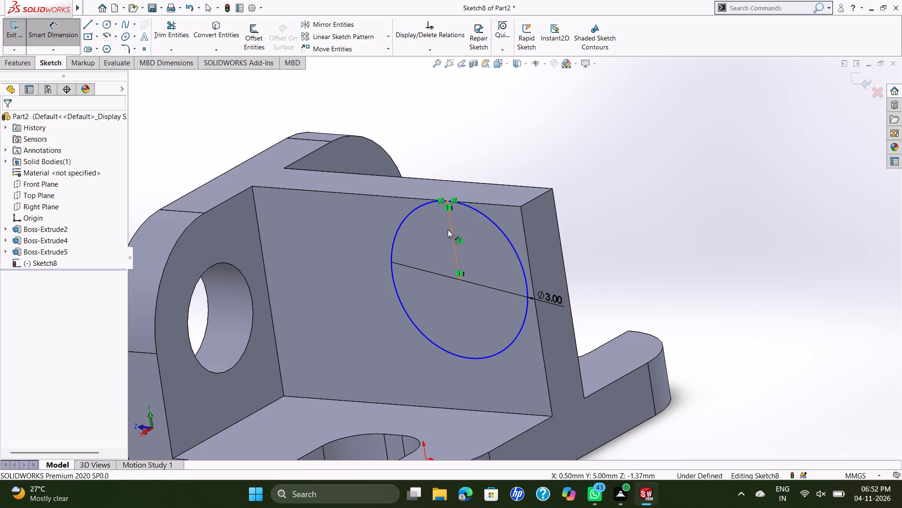
{"action": "left_click", "coordinate": [447, 202]}
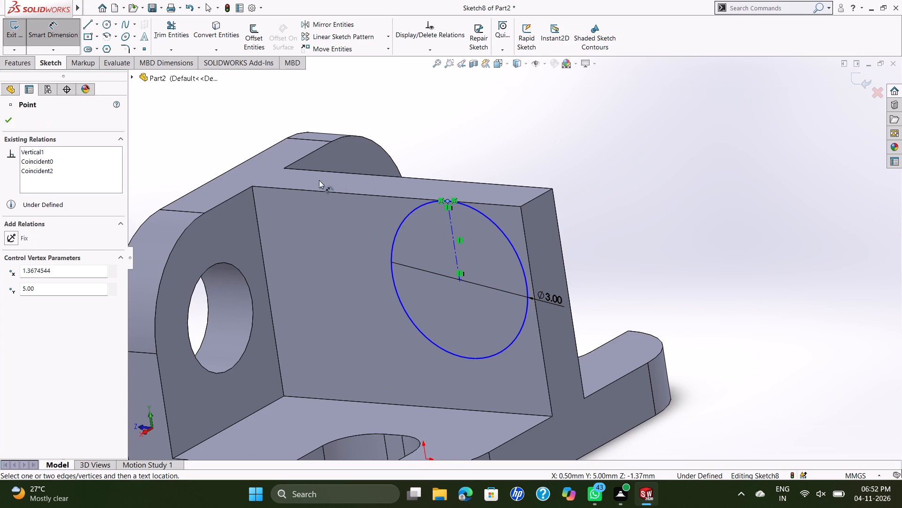
{"action": "left_click", "coordinate": [252, 187]}
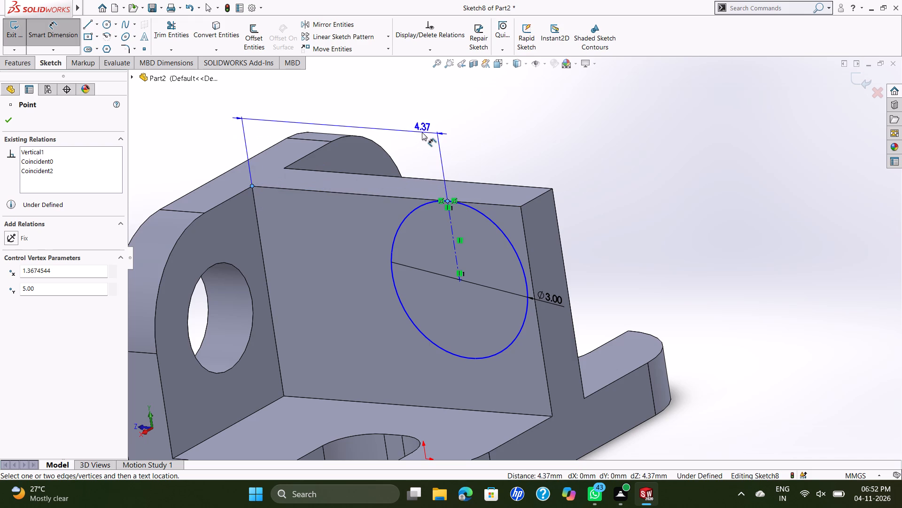
{"action": "left_click", "coordinate": [423, 131]}
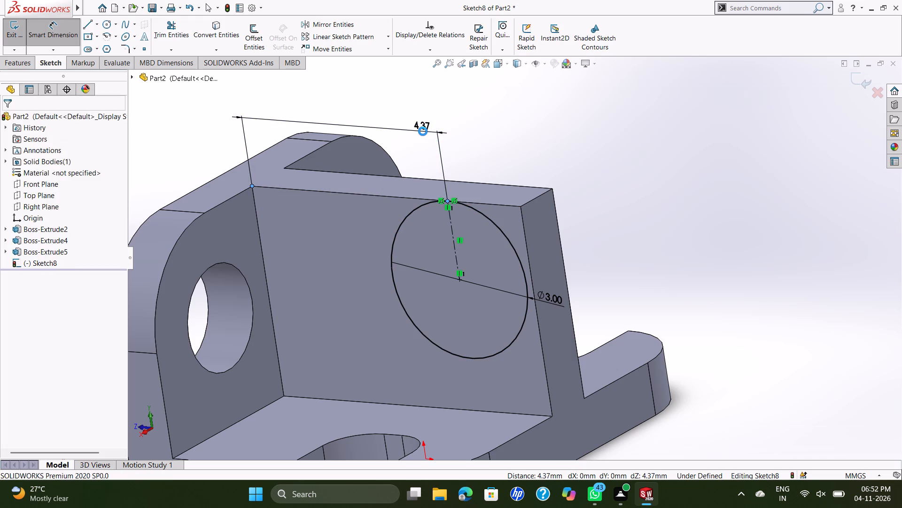
{"action": "type", "text": "3.5"}
{"action": "key", "text": "Return"}
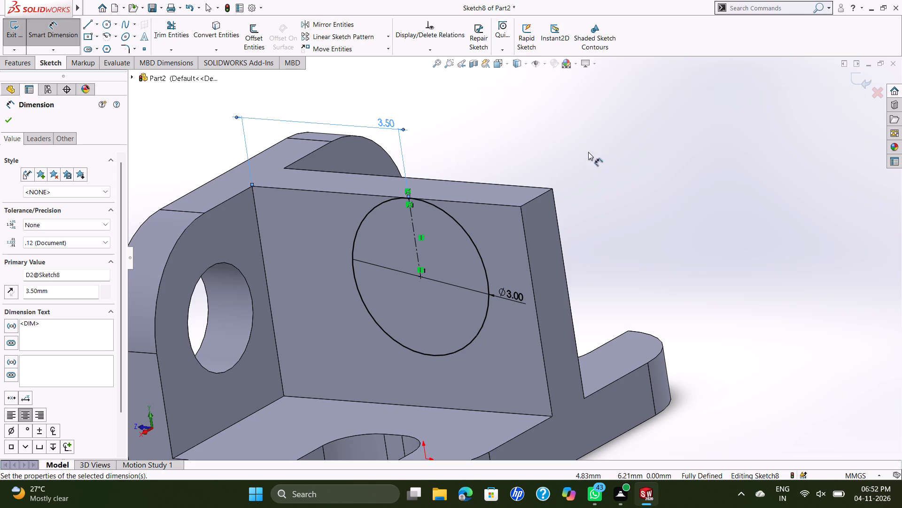
{"action": "middle_click_drag", "start_coordinate": [591, 168], "coordinate": [629, 193]}
{"action": "scroll", "coordinate": [615, 198], "scroll_direction": "up", "scroll_amount": 1}
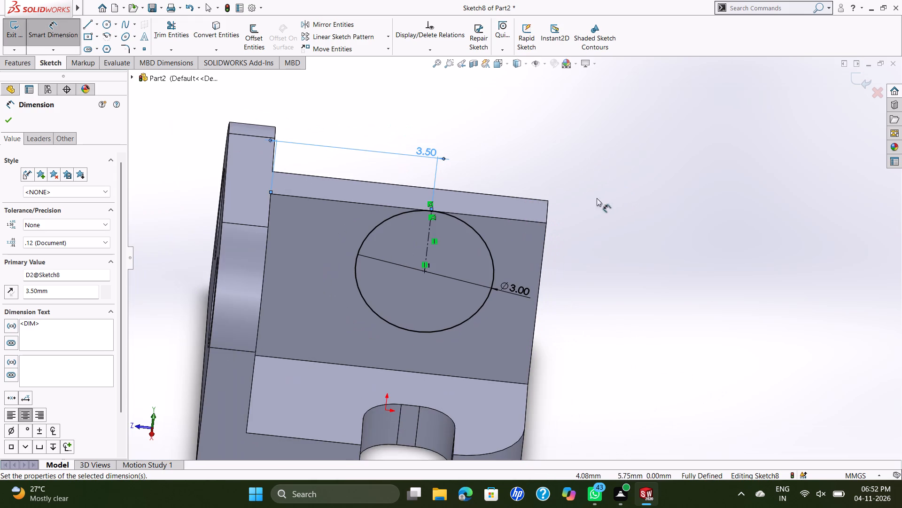
{"action": "left_click", "coordinate": [408, 362]}
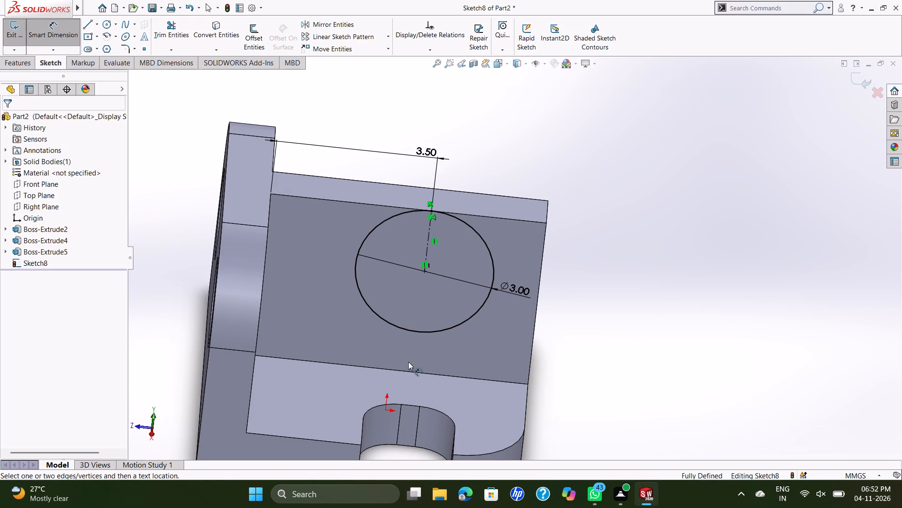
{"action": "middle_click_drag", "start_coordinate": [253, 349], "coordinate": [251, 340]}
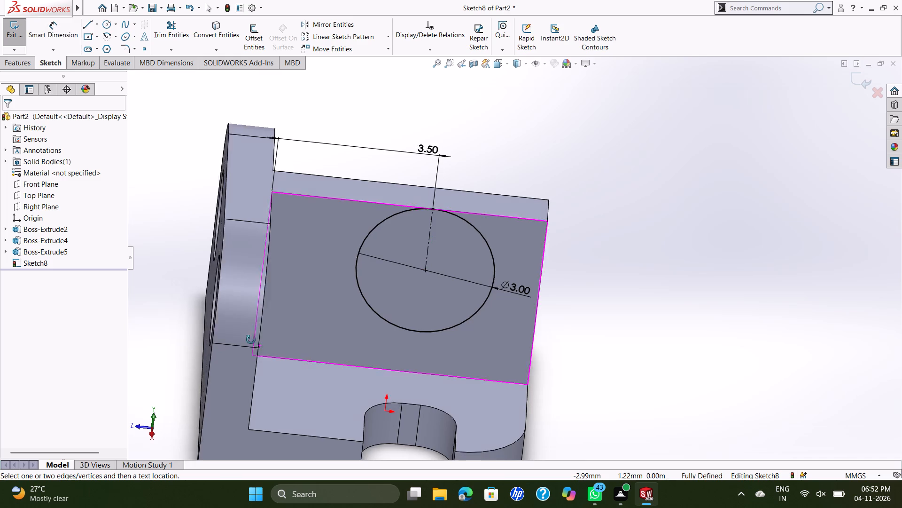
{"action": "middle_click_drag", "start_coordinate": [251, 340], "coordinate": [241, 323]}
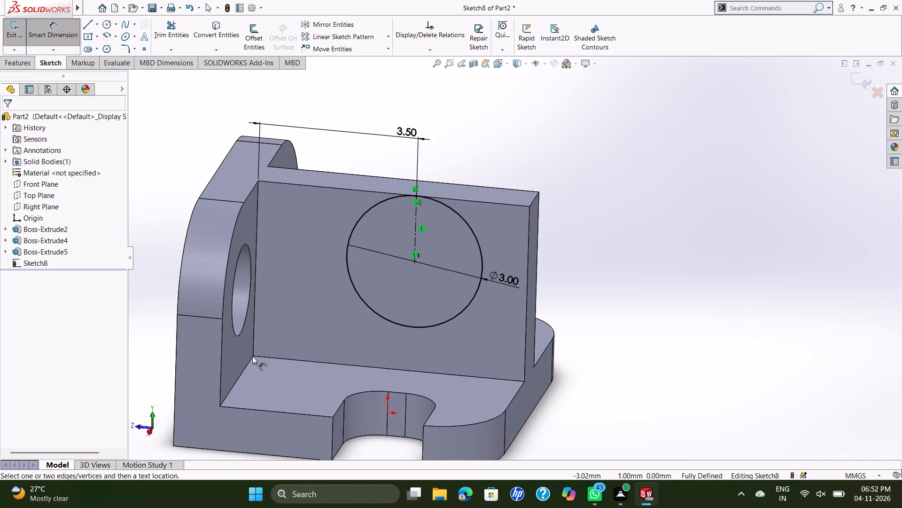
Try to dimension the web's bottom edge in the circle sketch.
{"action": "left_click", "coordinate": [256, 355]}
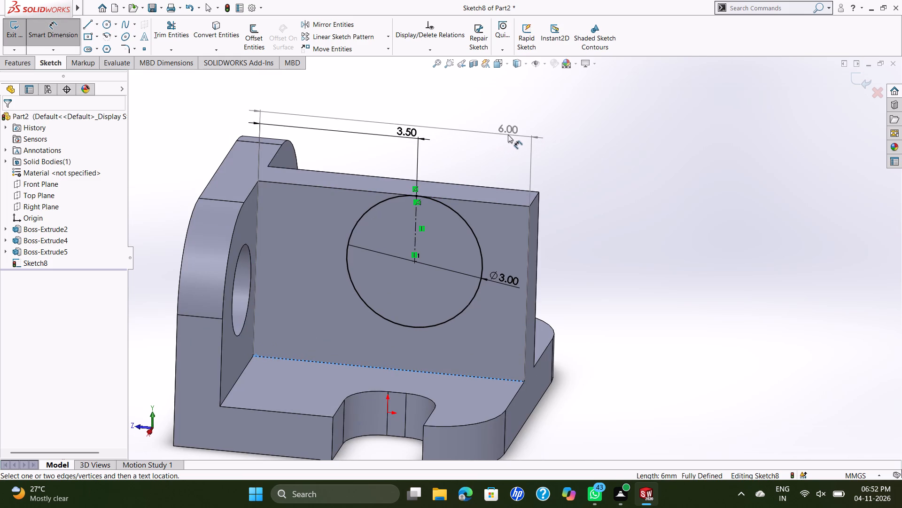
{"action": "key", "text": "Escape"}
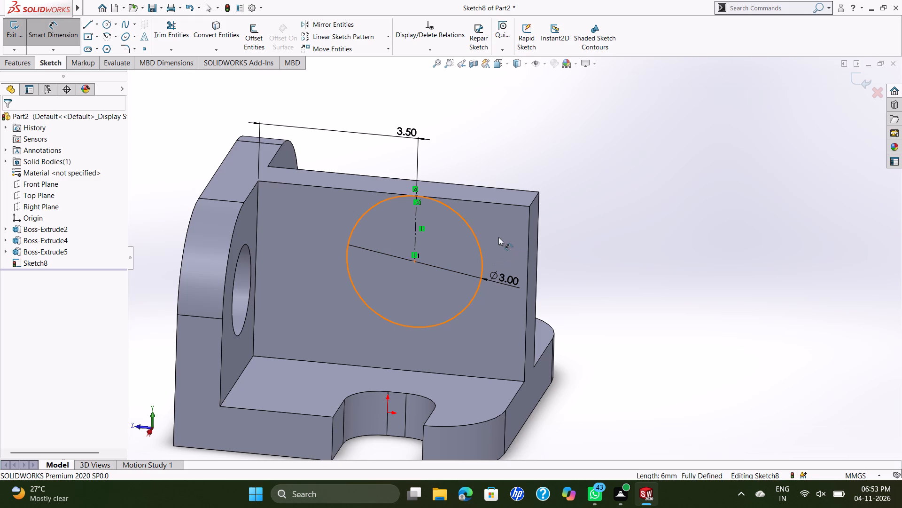
Start a boss extrusion of the 3 mm circle with a Mid Plane end condition and 2 mm depth.
{"action": "middle_click_drag", "start_coordinate": [498, 237], "coordinate": [478, 247]}
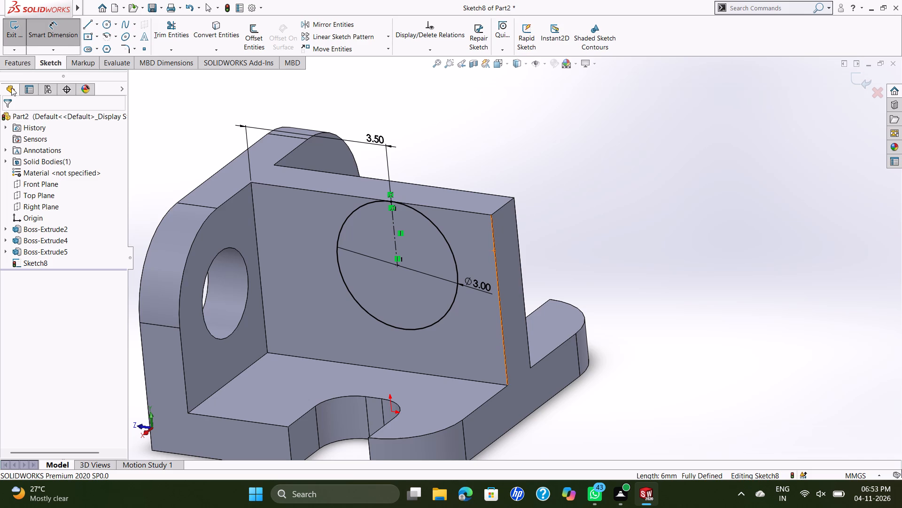
{"action": "left_click", "coordinate": [20, 64]}
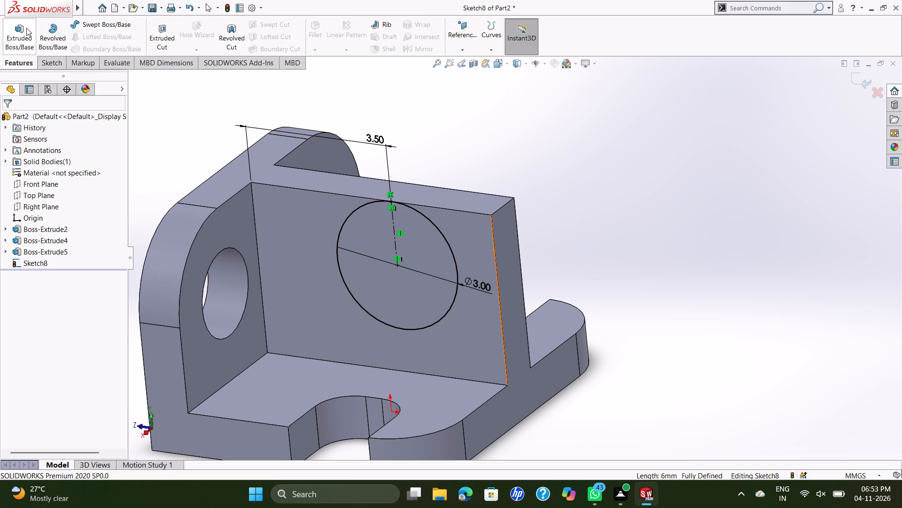
{"action": "left_click", "coordinate": [26, 26]}
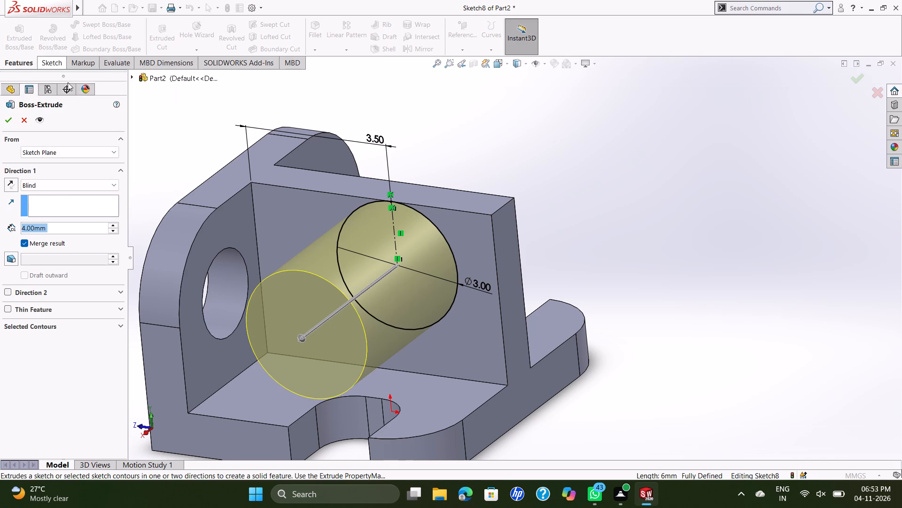
{"action": "left_click", "coordinate": [115, 184]}
{"action": "left_click", "coordinate": [88, 240]}
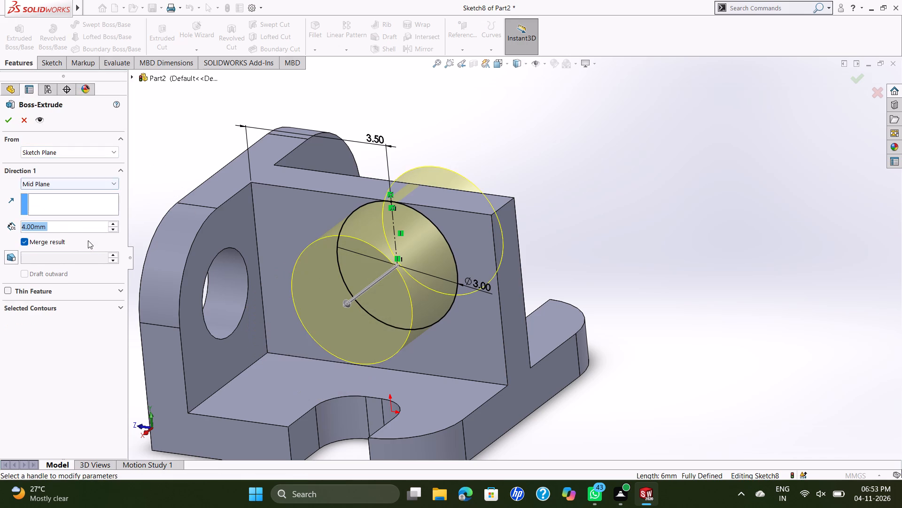
{"action": "middle_click_drag", "start_coordinate": [498, 242], "coordinate": [435, 280]}
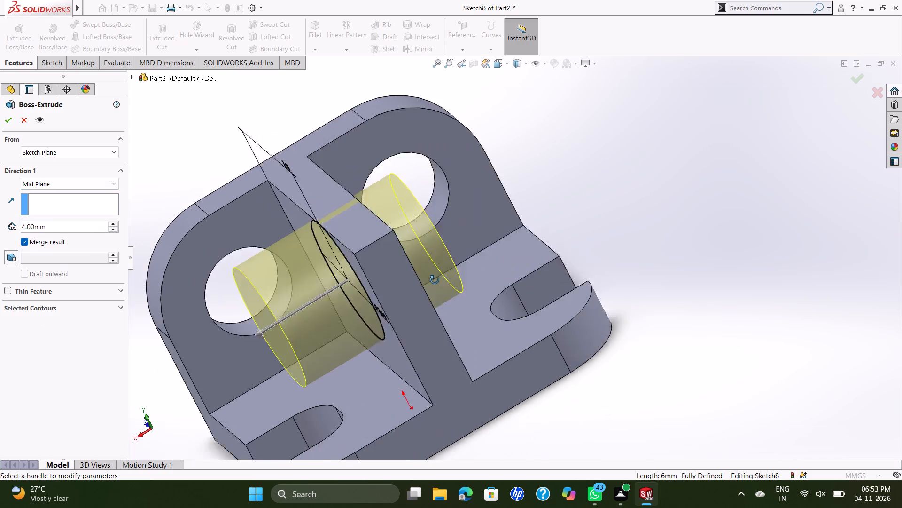
{"action": "middle_click_drag", "start_coordinate": [435, 280], "coordinate": [451, 280]}
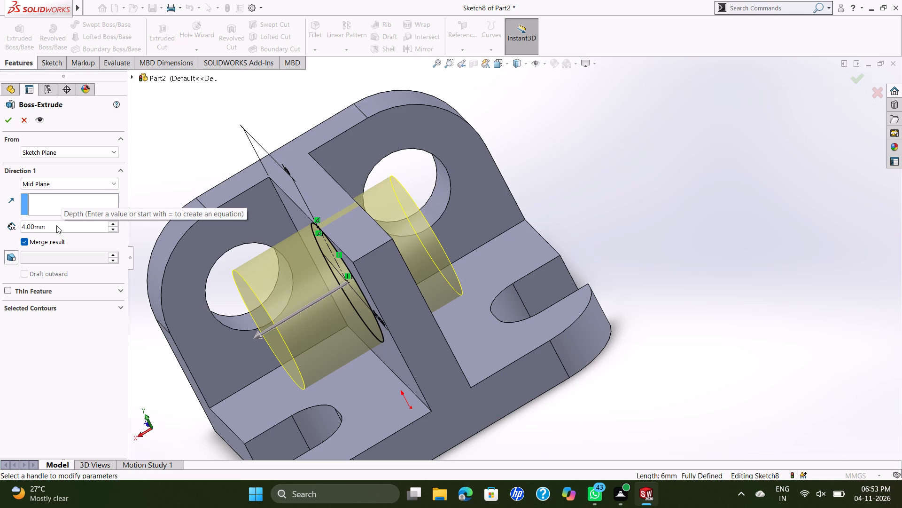
{"action": "left_click_drag", "start_coordinate": [56, 225], "coordinate": [8, 227]}
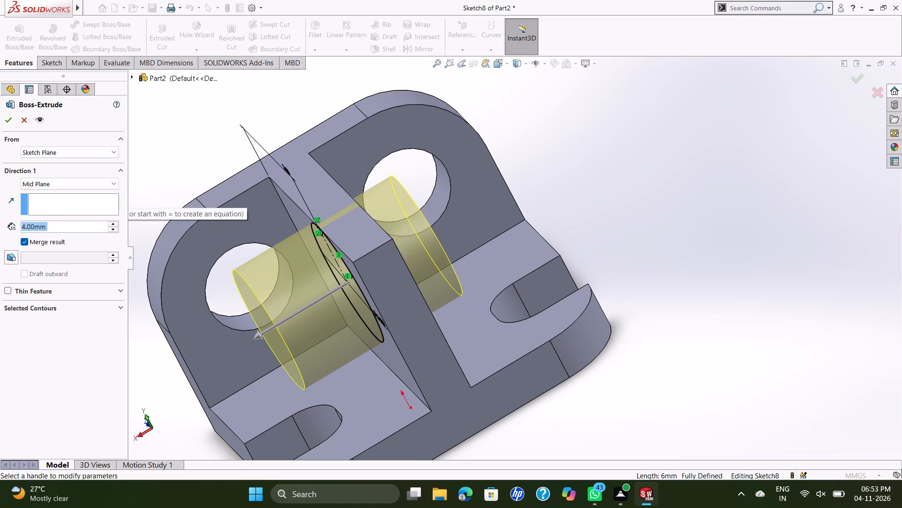
{"action": "key", "text": "2"}
{"action": "key", "text": "Return"}
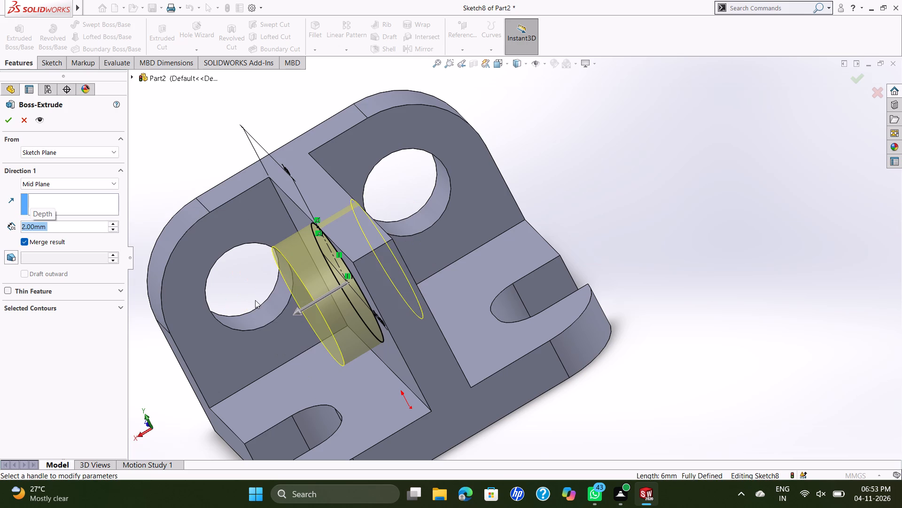
Switch the circle's boss extrusion to Blind with a 1 mm depth, merged with the bracket, and complete it.
{"action": "middle_click_drag", "start_coordinate": [328, 270], "coordinate": [330, 287]}
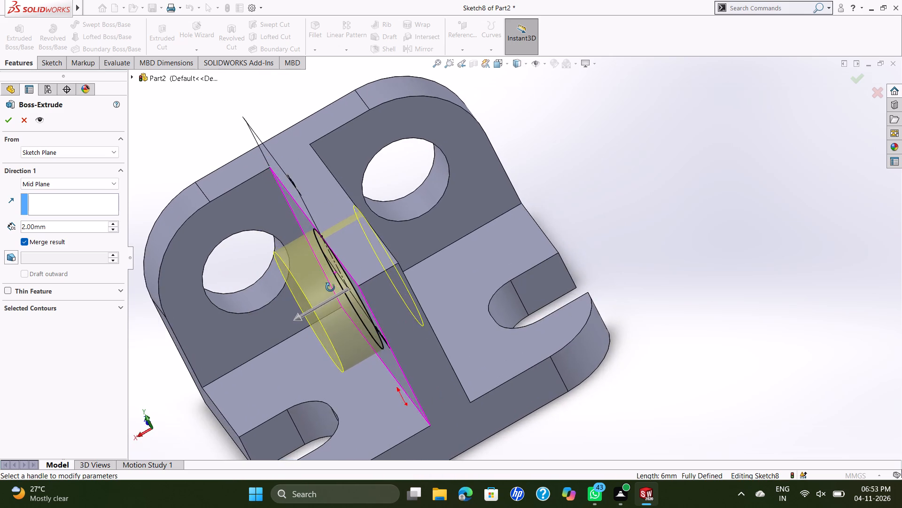
{"action": "middle_click_drag", "start_coordinate": [330, 287], "coordinate": [328, 294]}
{"action": "middle_click_drag", "start_coordinate": [335, 294], "coordinate": [340, 294]}
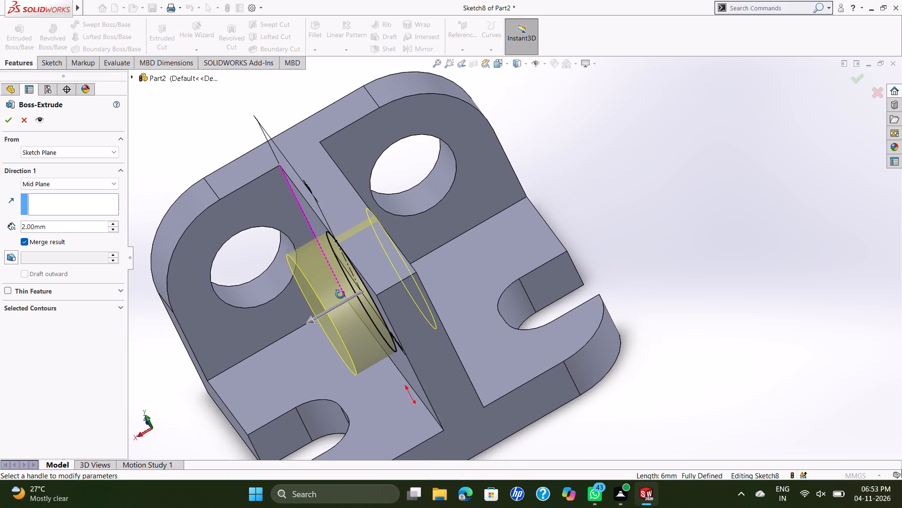
{"action": "middle_click_drag", "start_coordinate": [340, 294], "coordinate": [341, 297]}
{"action": "scroll", "coordinate": [368, 291], "scroll_direction": "down", "scroll_amount": 1}
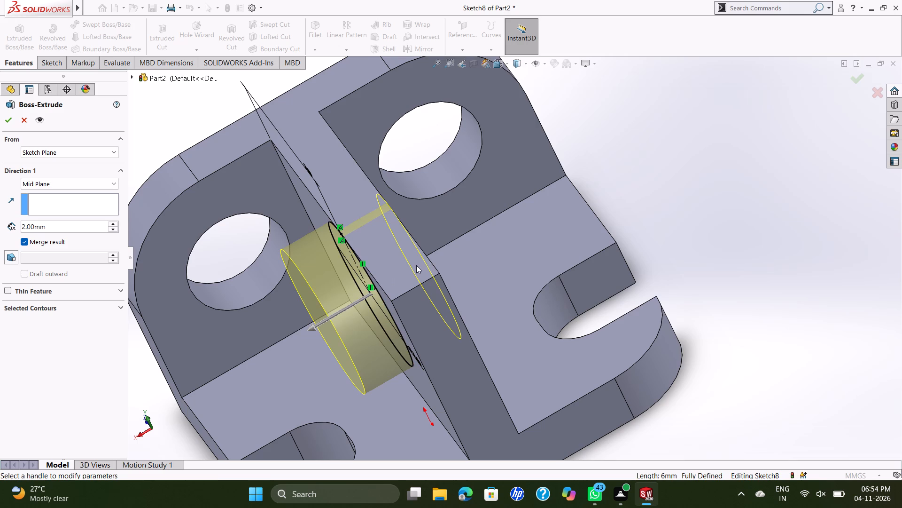
{"action": "middle_click_drag", "start_coordinate": [416, 265], "coordinate": [420, 265]}
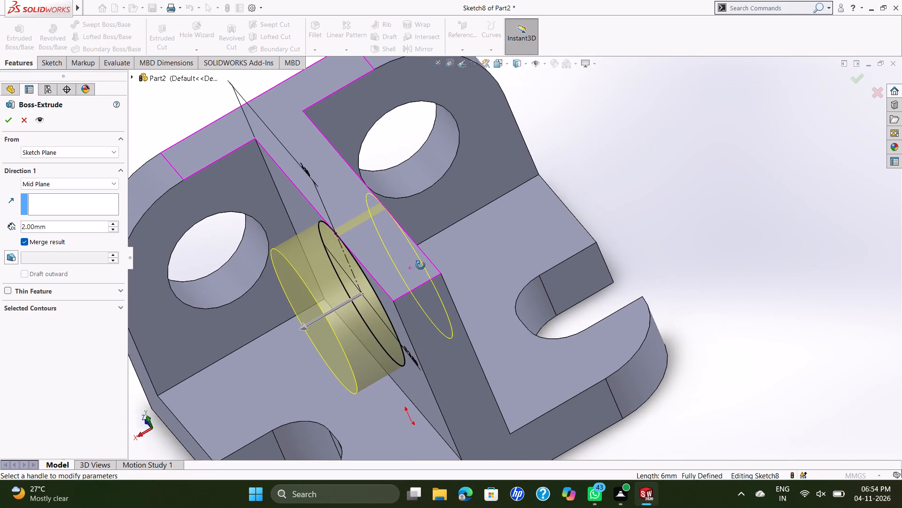
{"action": "middle_click_drag", "start_coordinate": [420, 265], "coordinate": [432, 246]}
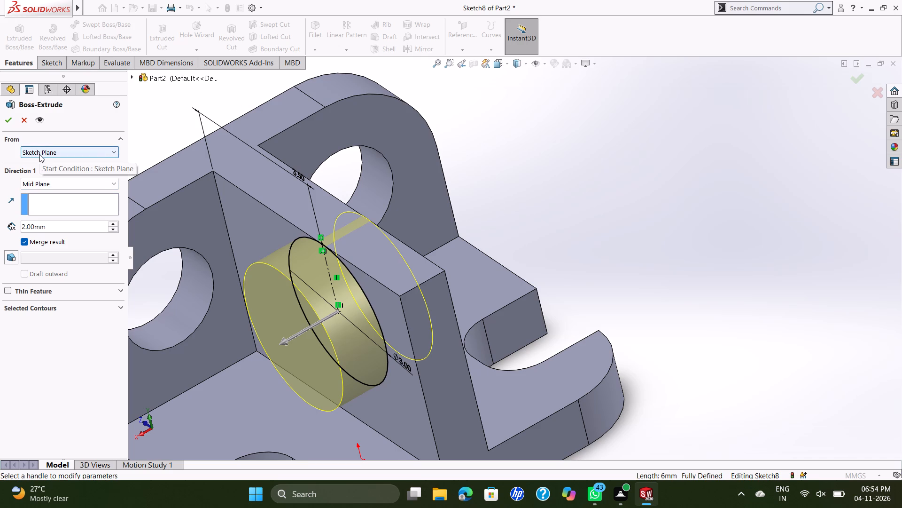
{"action": "left_click", "coordinate": [60, 228]}
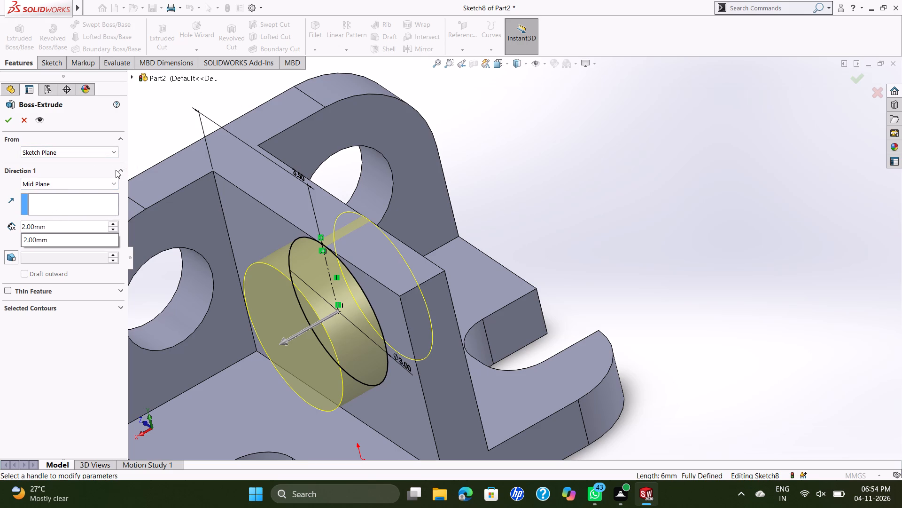
{"action": "left_click", "coordinate": [107, 184]}
{"action": "left_click", "coordinate": [112, 179]}
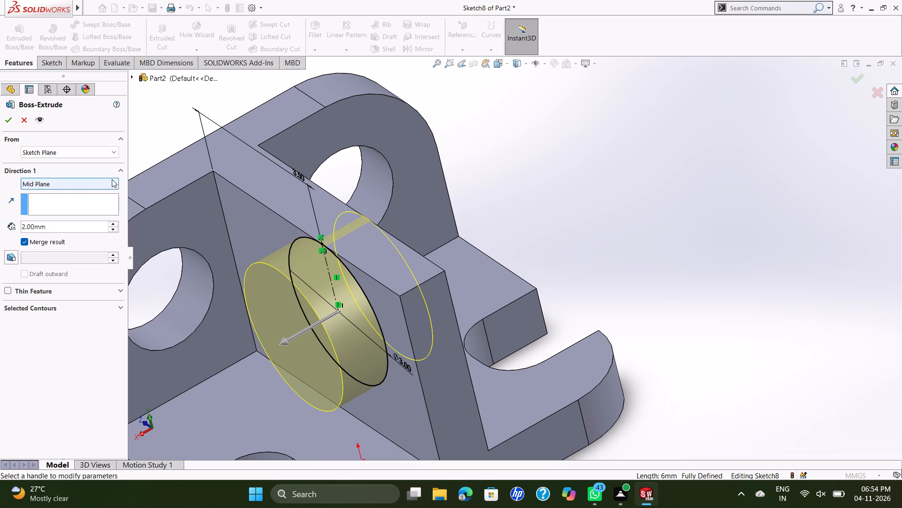
{"action": "left_click", "coordinate": [72, 195]}
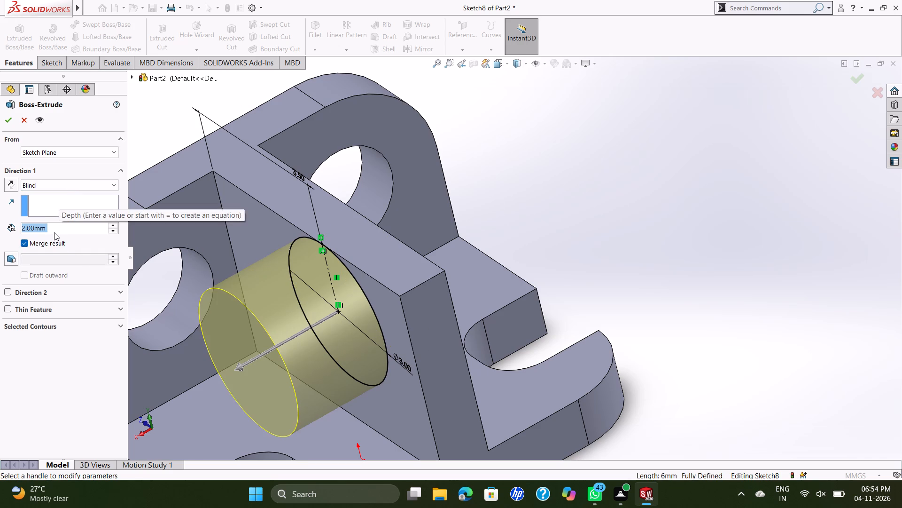
{"action": "key", "text": "1"}
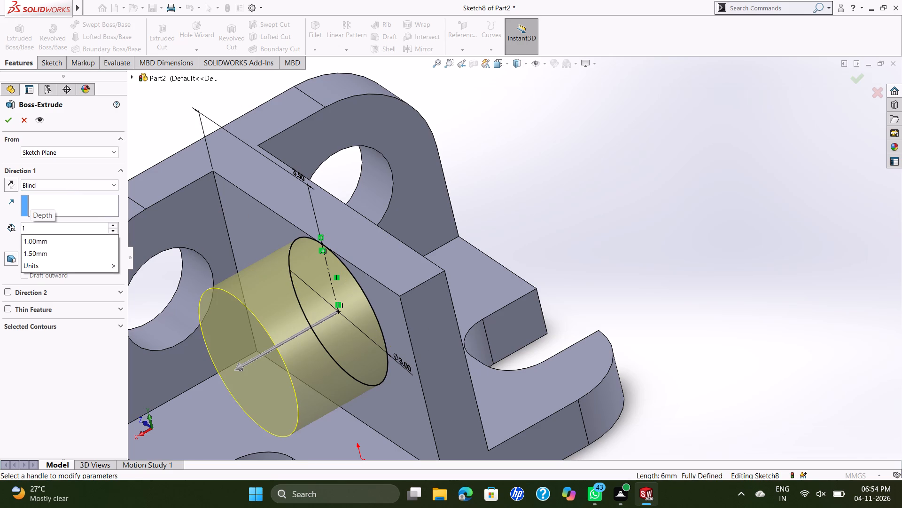
{"action": "key", "text": "Return"}
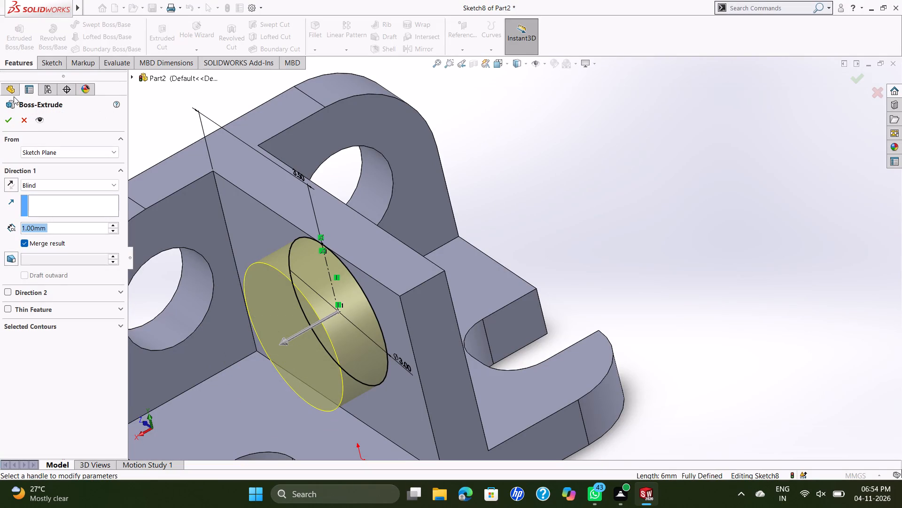
{"action": "middle_click_drag", "start_coordinate": [589, 304], "coordinate": [579, 311]}
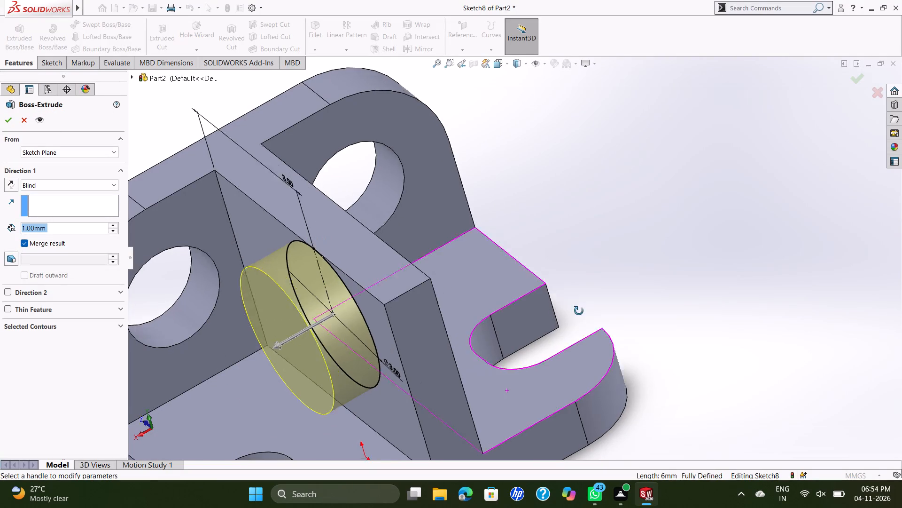
{"action": "middle_click_drag", "start_coordinate": [579, 311], "coordinate": [545, 277]}
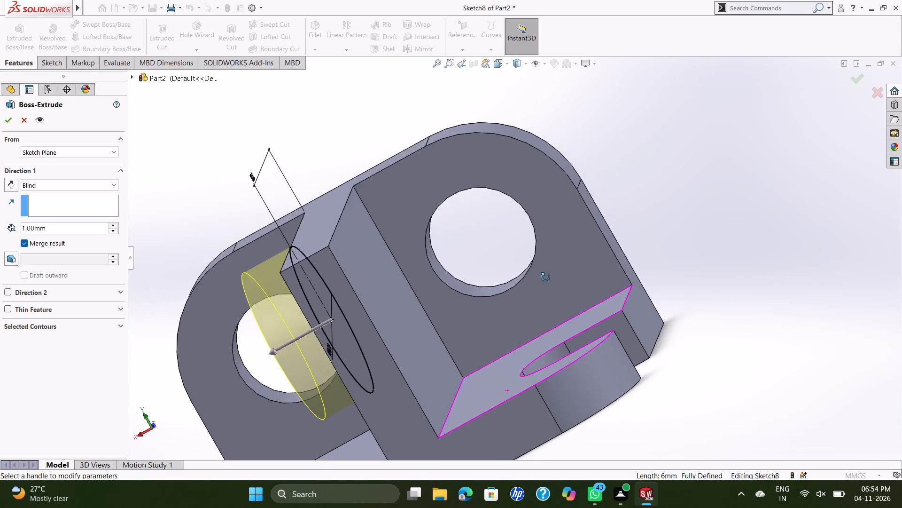
{"action": "middle_click_drag", "start_coordinate": [545, 277], "coordinate": [565, 275]}
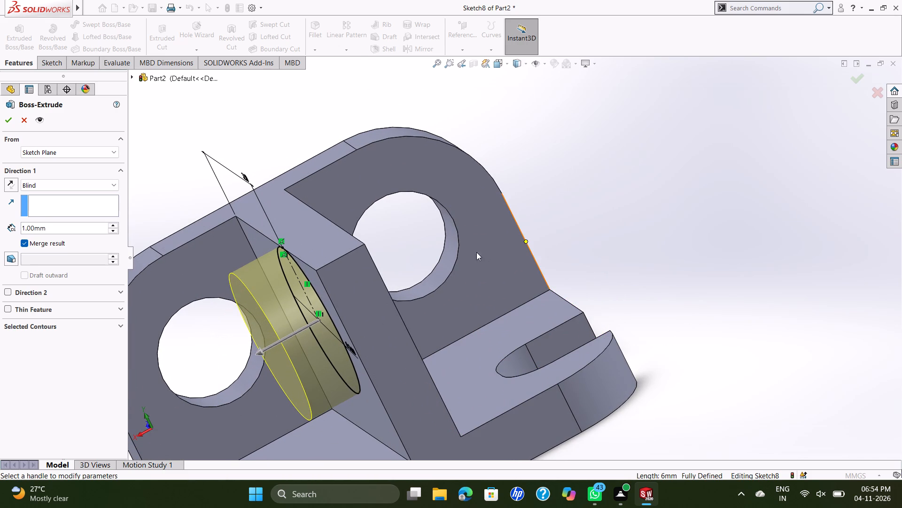
{"action": "left_click", "coordinate": [9, 116]}
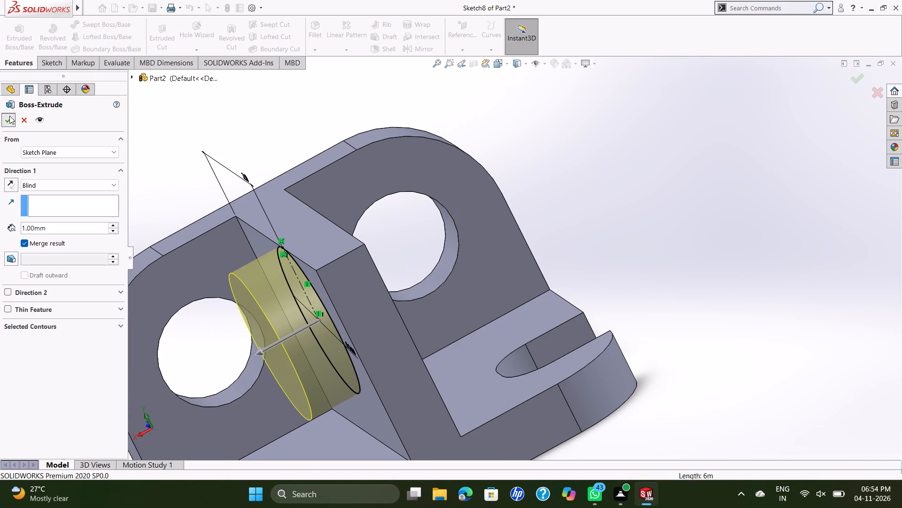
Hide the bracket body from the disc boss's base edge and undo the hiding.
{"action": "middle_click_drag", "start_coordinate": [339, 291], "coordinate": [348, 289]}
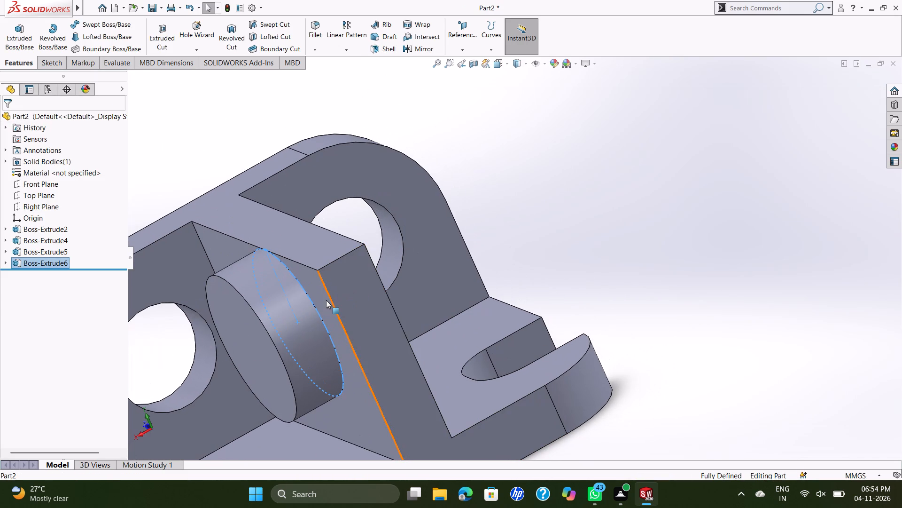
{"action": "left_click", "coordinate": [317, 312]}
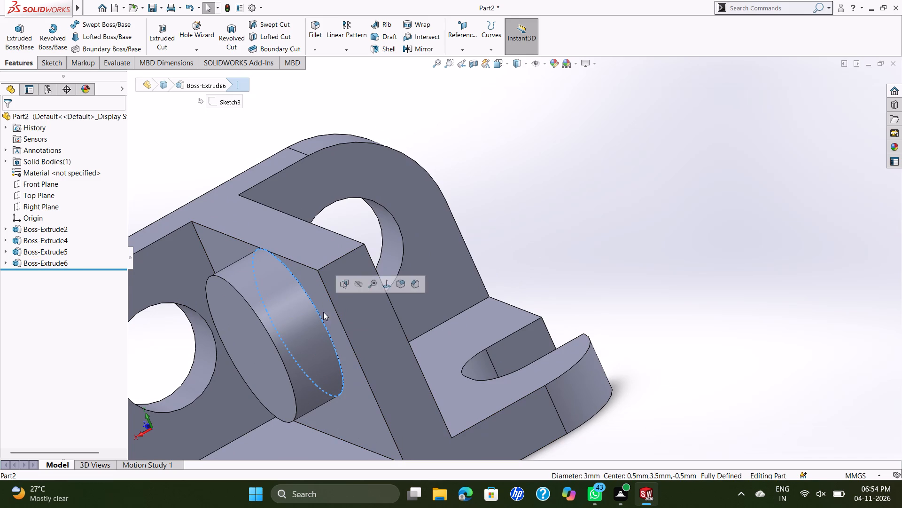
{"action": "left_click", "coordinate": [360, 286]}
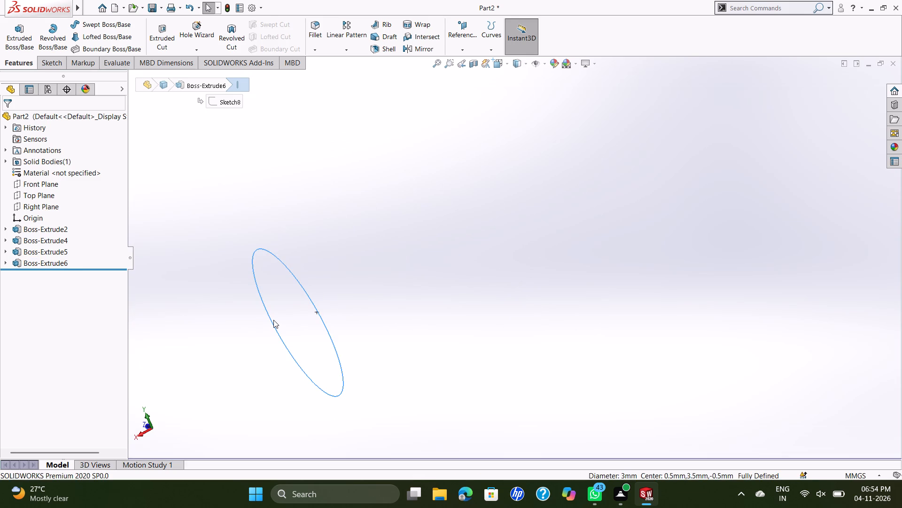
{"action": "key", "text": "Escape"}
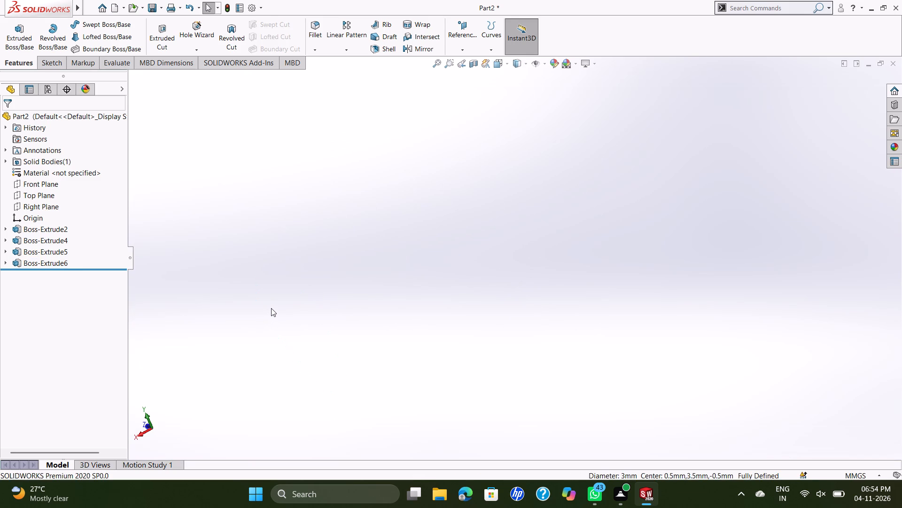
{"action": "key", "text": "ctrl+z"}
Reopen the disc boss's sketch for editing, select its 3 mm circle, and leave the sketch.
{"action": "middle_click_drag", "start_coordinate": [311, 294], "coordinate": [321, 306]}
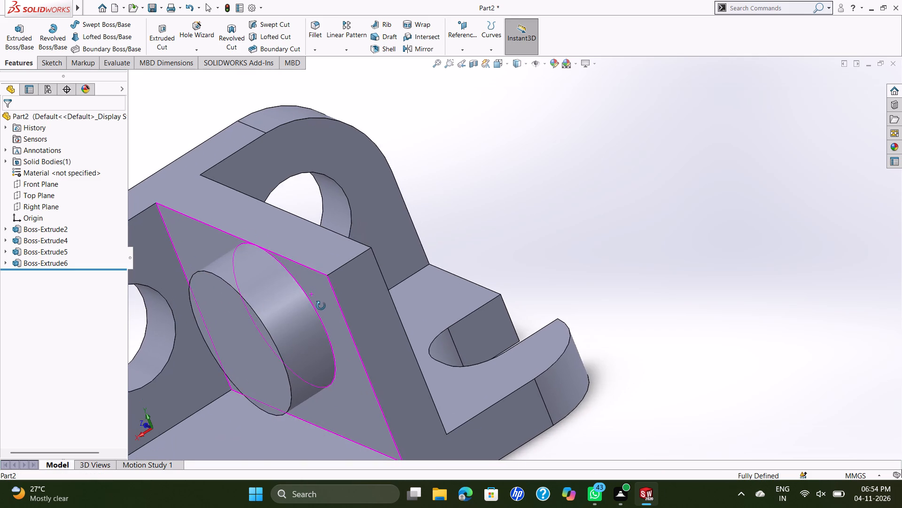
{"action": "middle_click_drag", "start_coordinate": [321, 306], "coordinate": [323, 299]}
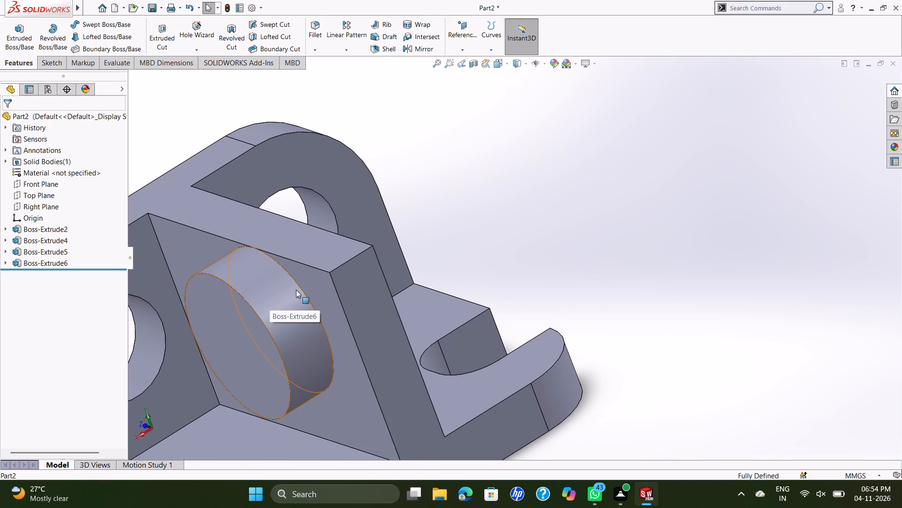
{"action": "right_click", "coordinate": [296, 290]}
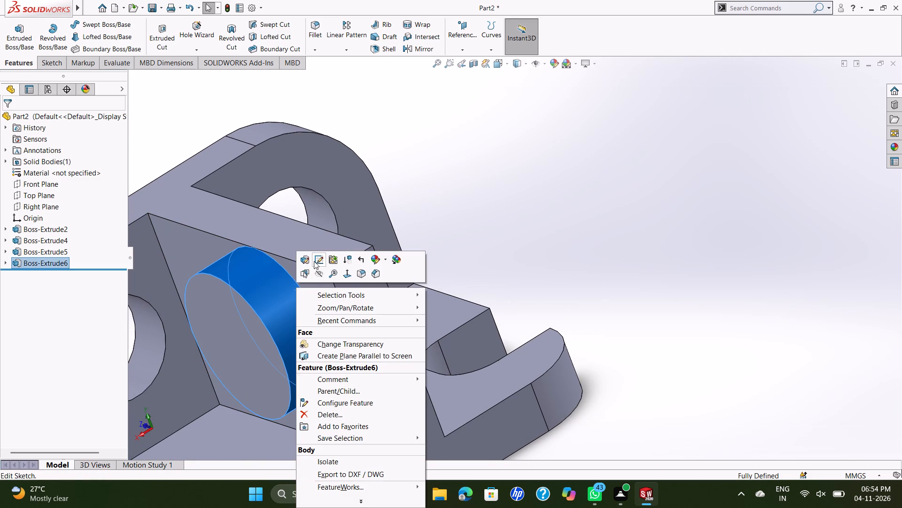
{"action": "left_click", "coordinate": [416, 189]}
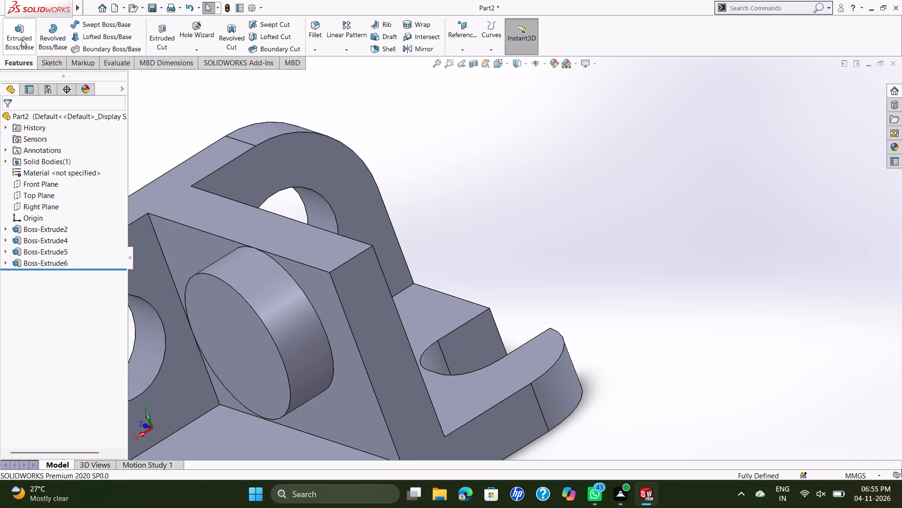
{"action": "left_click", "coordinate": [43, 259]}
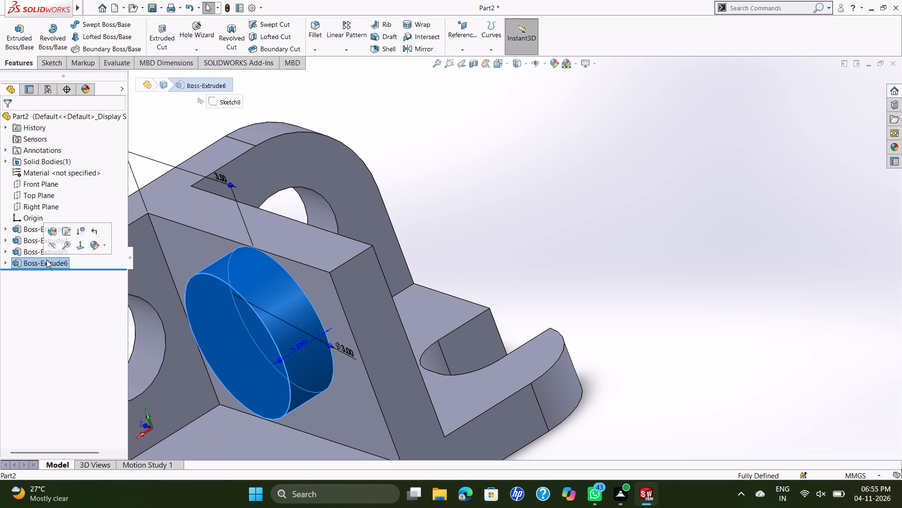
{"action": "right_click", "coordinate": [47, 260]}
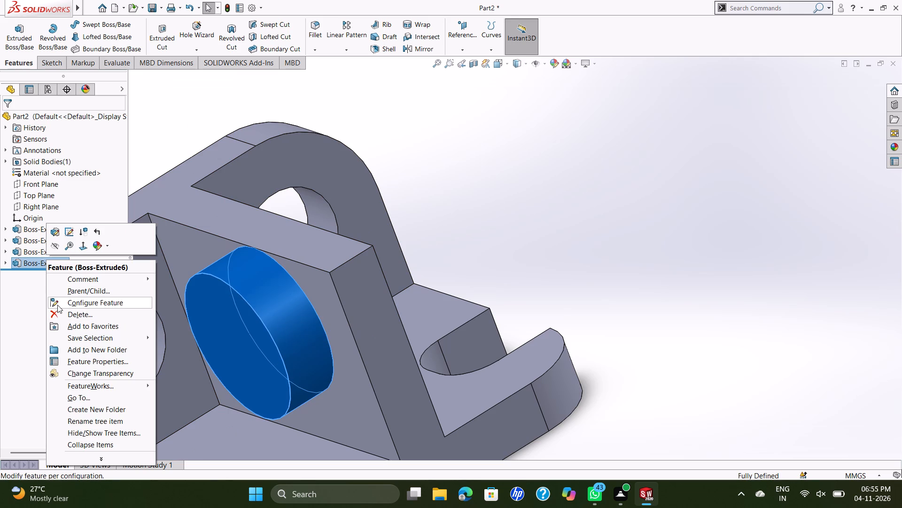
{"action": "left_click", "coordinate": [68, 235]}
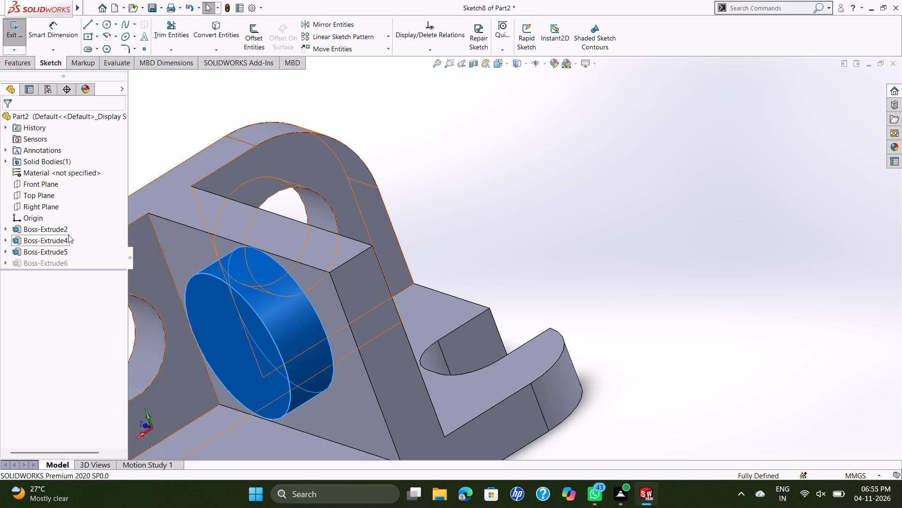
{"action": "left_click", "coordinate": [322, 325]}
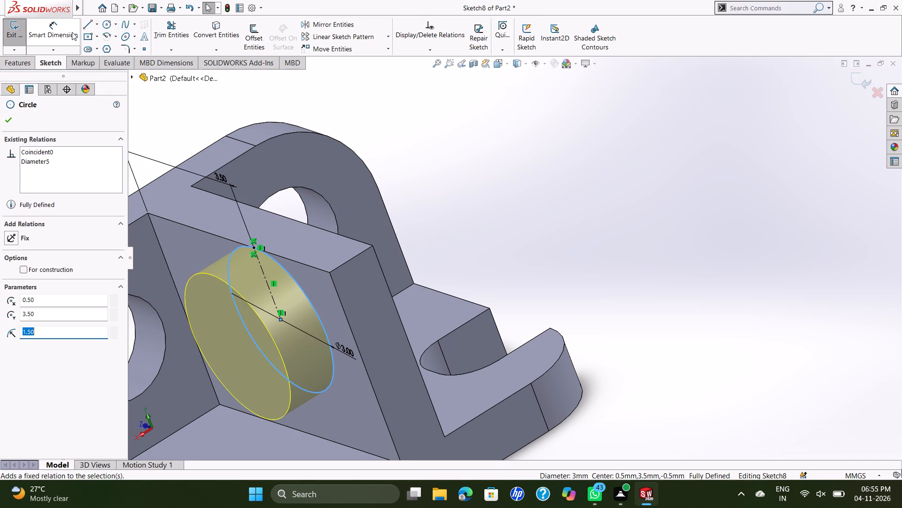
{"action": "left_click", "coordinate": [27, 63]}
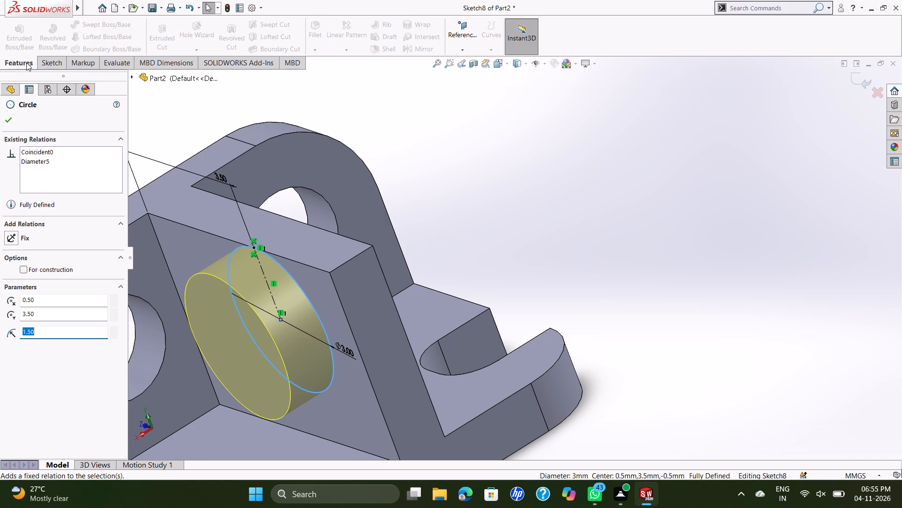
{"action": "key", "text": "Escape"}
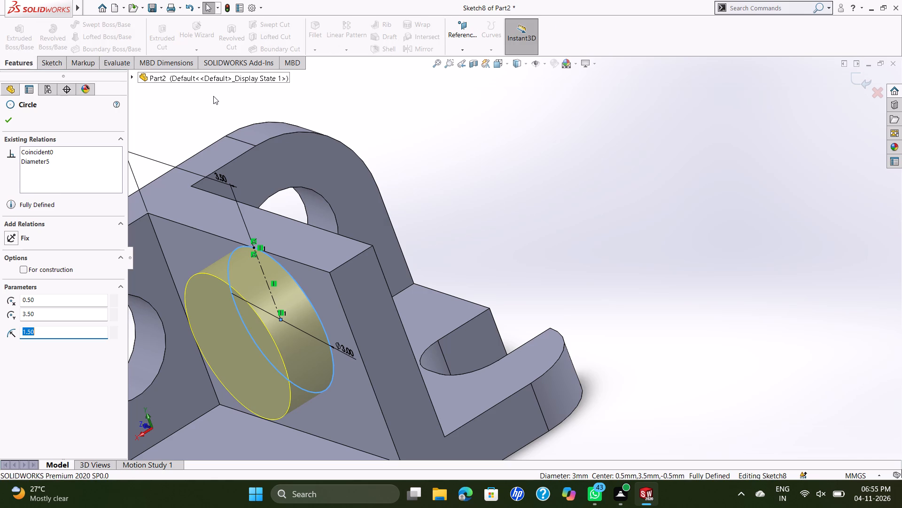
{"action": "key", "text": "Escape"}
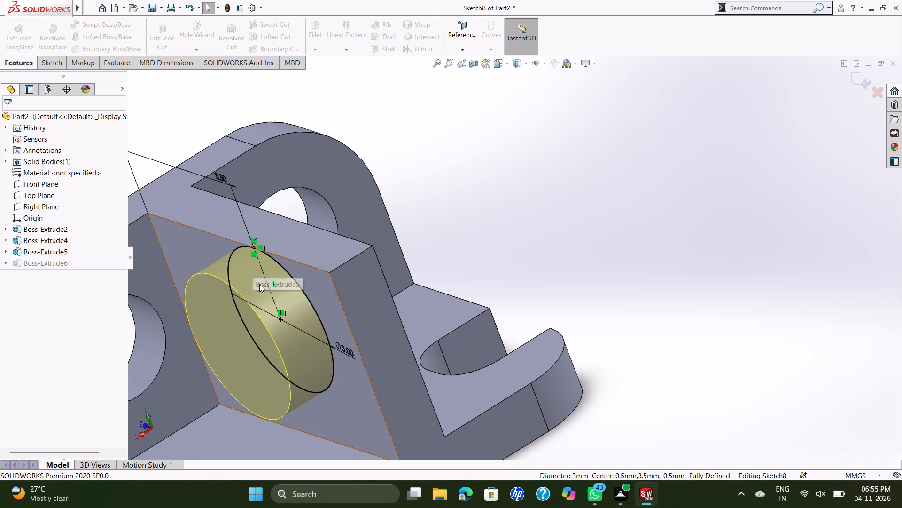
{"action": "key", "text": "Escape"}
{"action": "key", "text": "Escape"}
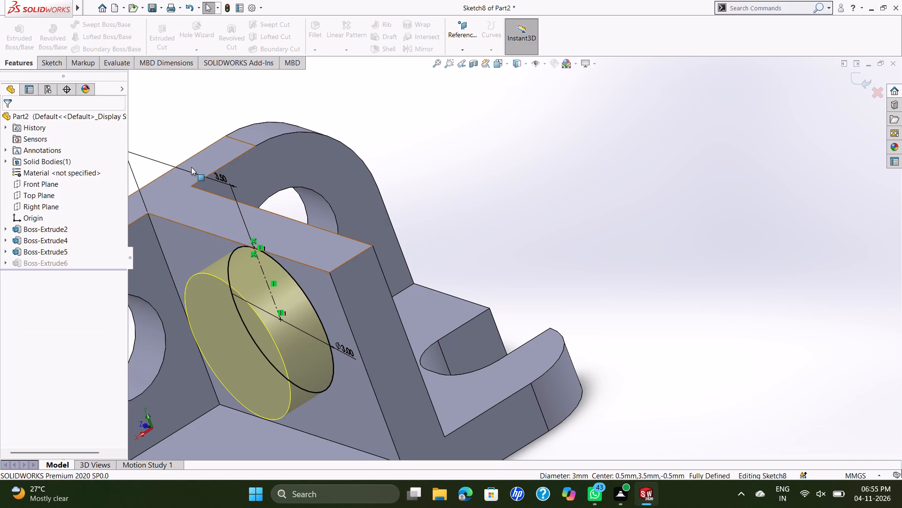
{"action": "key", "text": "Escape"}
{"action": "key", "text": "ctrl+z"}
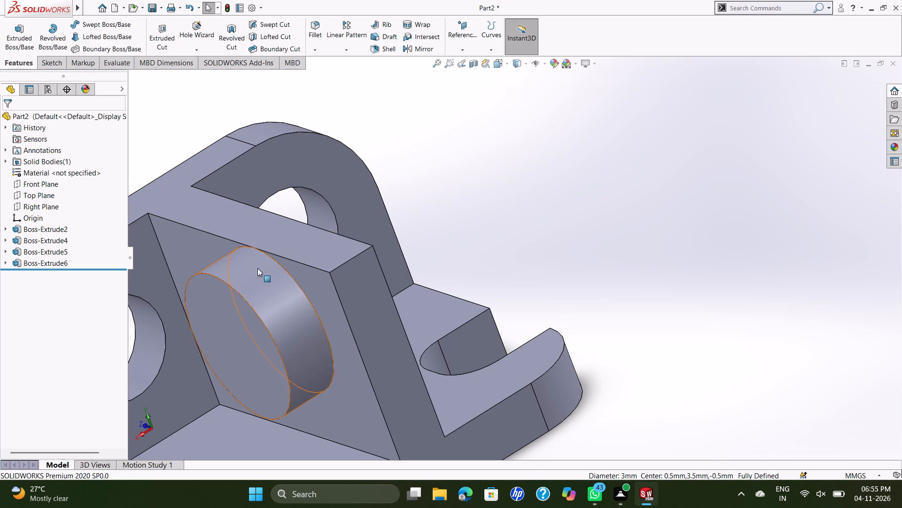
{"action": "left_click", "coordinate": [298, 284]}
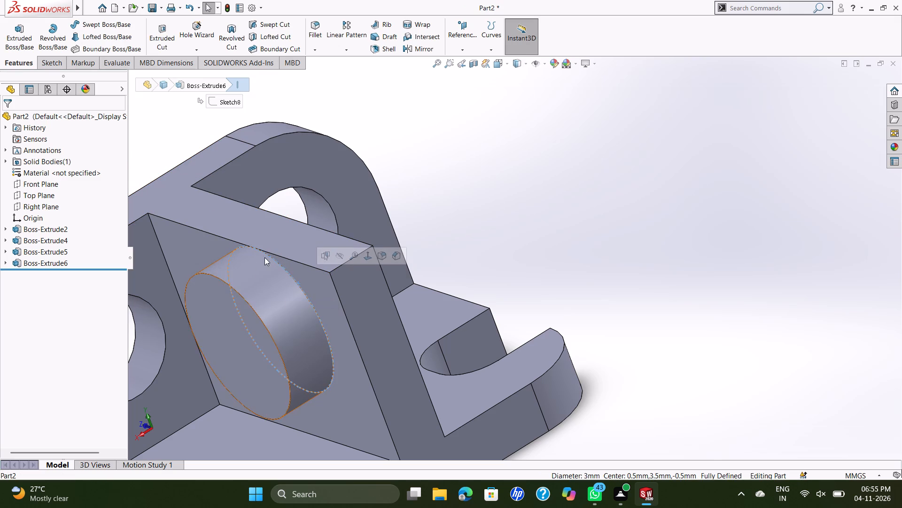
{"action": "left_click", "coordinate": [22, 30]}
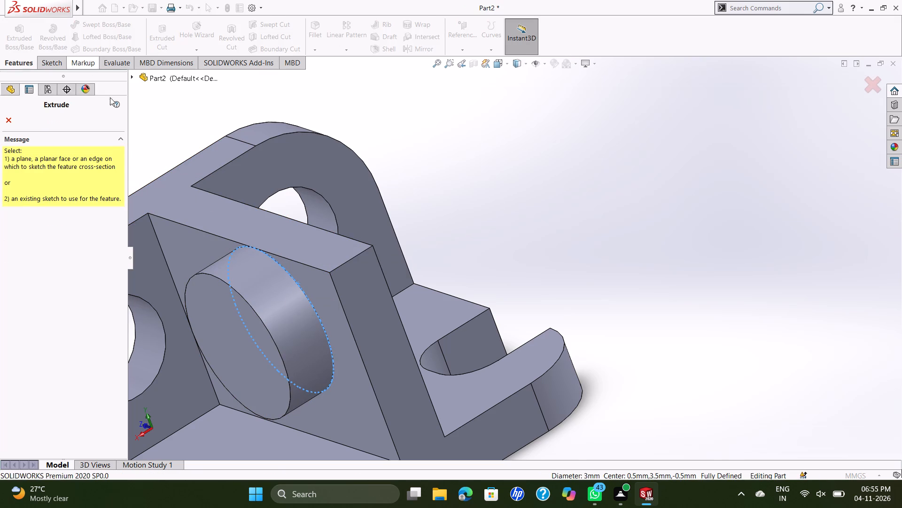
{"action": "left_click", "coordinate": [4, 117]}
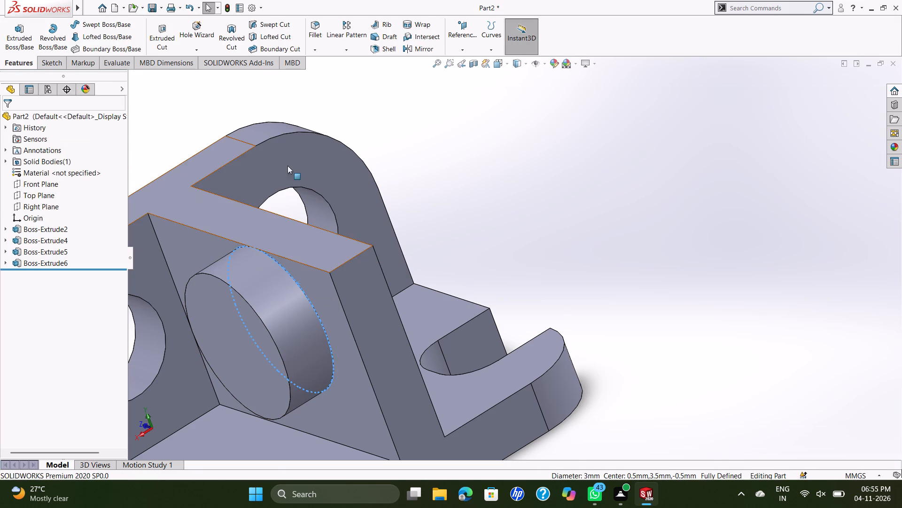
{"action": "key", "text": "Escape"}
Start a new sketch on the web face opposite the disc boss, viewed normal to that face.
{"action": "middle_click_drag", "start_coordinate": [470, 188], "coordinate": [465, 208]}
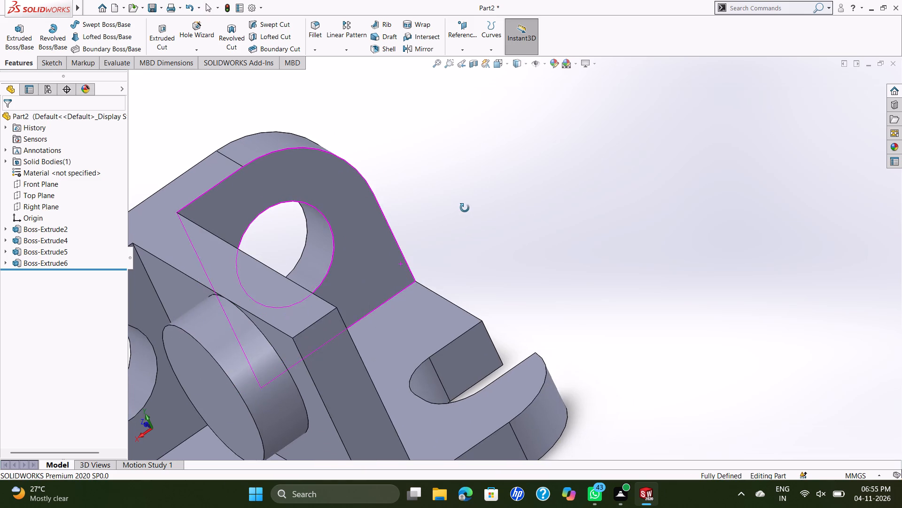
{"action": "middle_click_drag", "start_coordinate": [465, 208], "coordinate": [464, 208]}
{"action": "key", "text": "Escape"}
{"action": "key", "text": "Escape"}
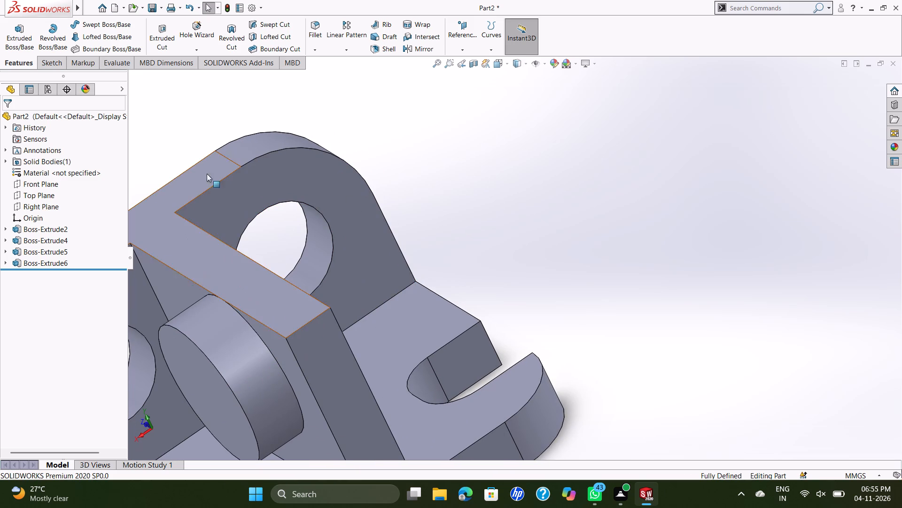
{"action": "scroll", "coordinate": [505, 134], "scroll_direction": "down", "scroll_amount": 1}
{"action": "middle_click_drag", "start_coordinate": [510, 140], "coordinate": [472, 154]}
{"action": "scroll", "coordinate": [470, 166], "scroll_direction": "up", "scroll_amount": 2}
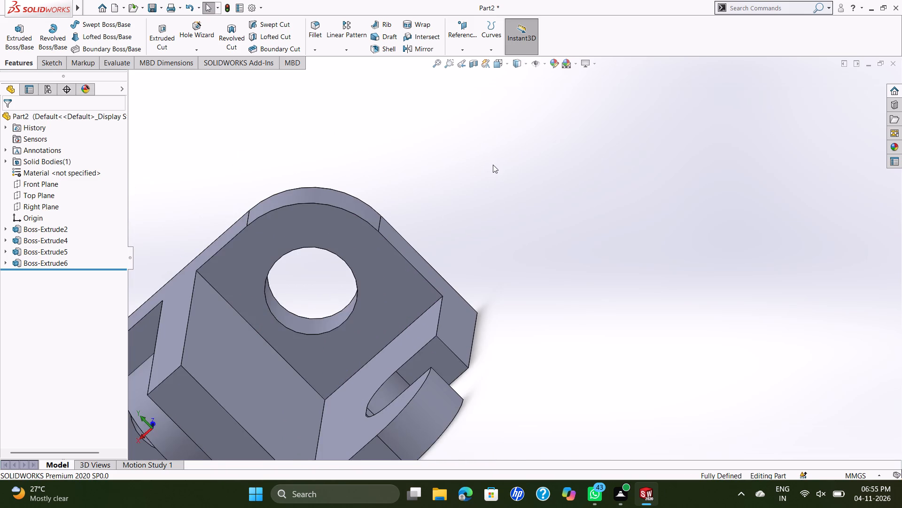
{"action": "scroll", "coordinate": [495, 166], "scroll_direction": "up", "scroll_amount": 1}
{"action": "middle_click_drag", "start_coordinate": [498, 205], "coordinate": [513, 211]}
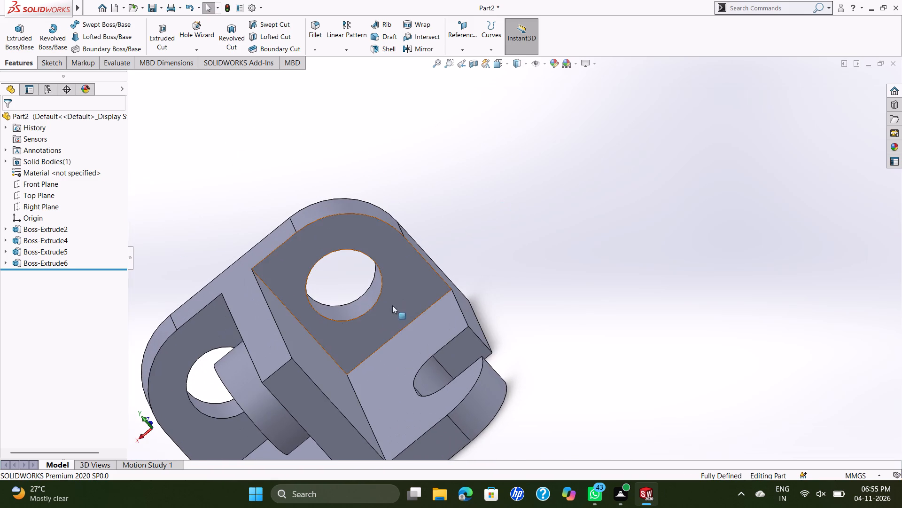
{"action": "key", "text": "Escape"}
{"action": "left_click", "coordinate": [320, 369]}
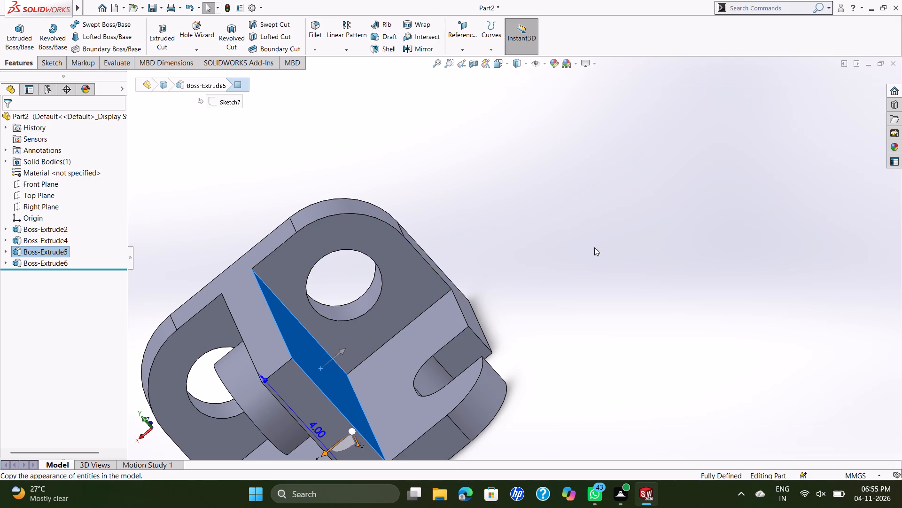
{"action": "right_click_drag", "start_coordinate": [477, 256], "coordinate": [470, 254]}
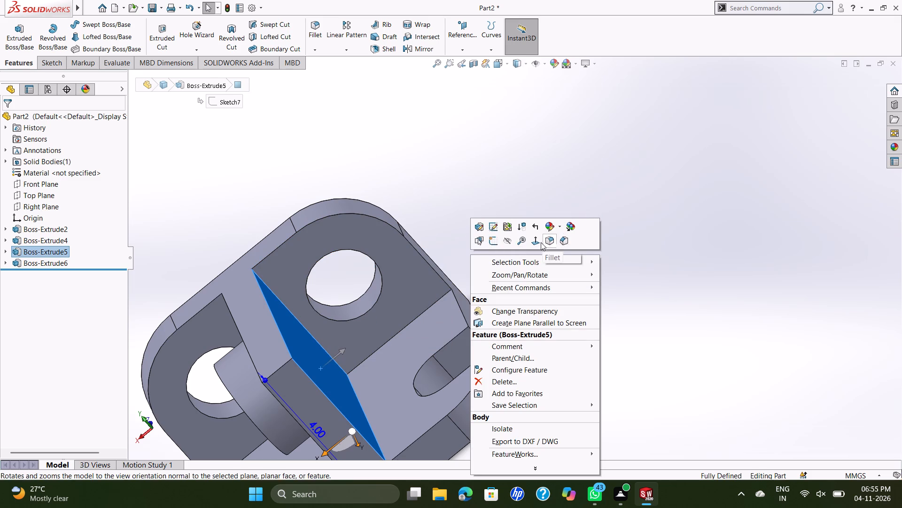
{"action": "left_click", "coordinate": [538, 240]}
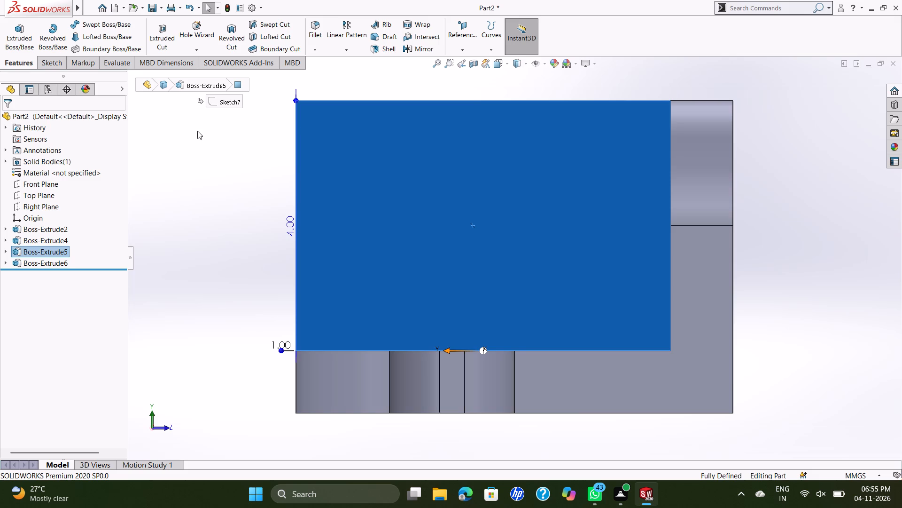
{"action": "right_click", "coordinate": [212, 133]}
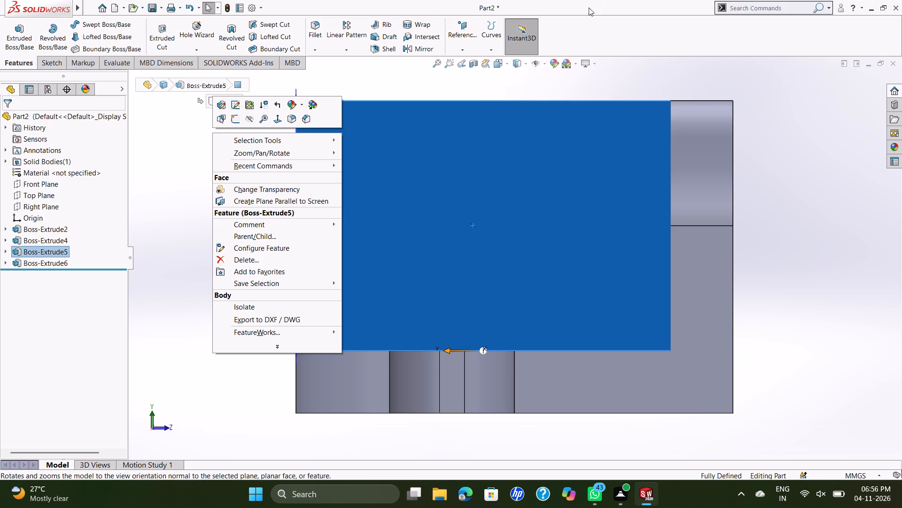
{"action": "left_click", "coordinate": [237, 121]}
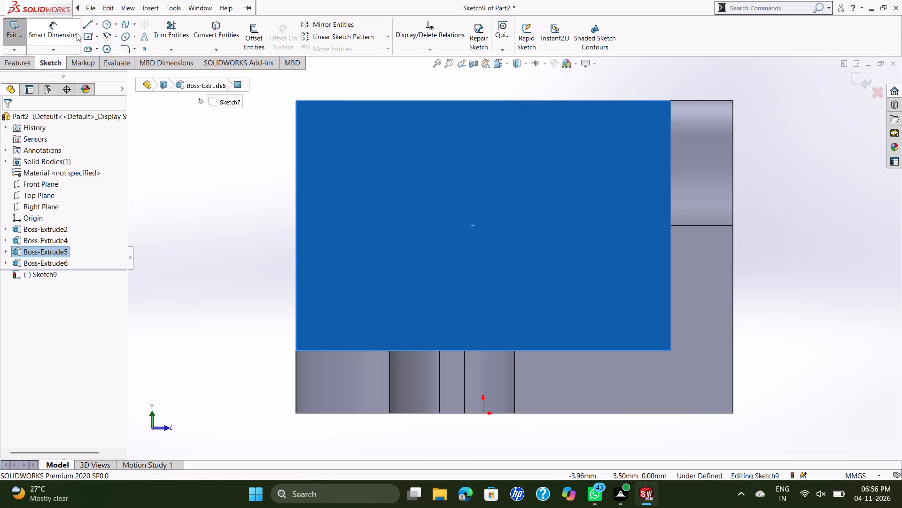
Sketch a 3 mm diameter circle near the web face's upper corner at its free end, away from the upright wall.
{"action": "left_click", "coordinate": [116, 26]}
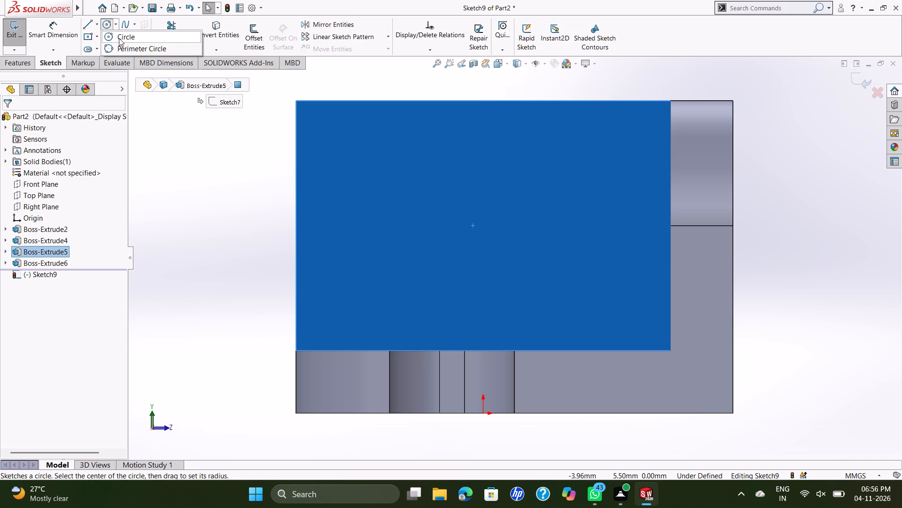
{"action": "left_click", "coordinate": [119, 38]}
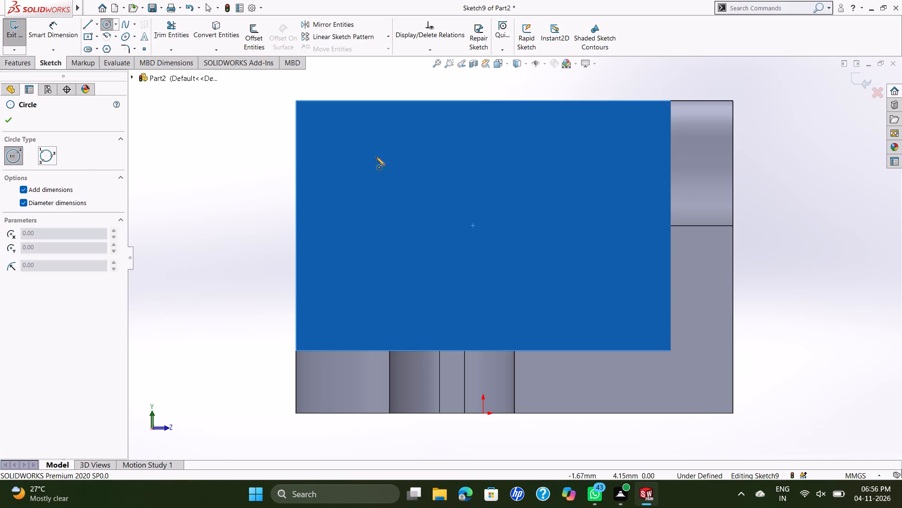
{"action": "left_click", "coordinate": [349, 151]}
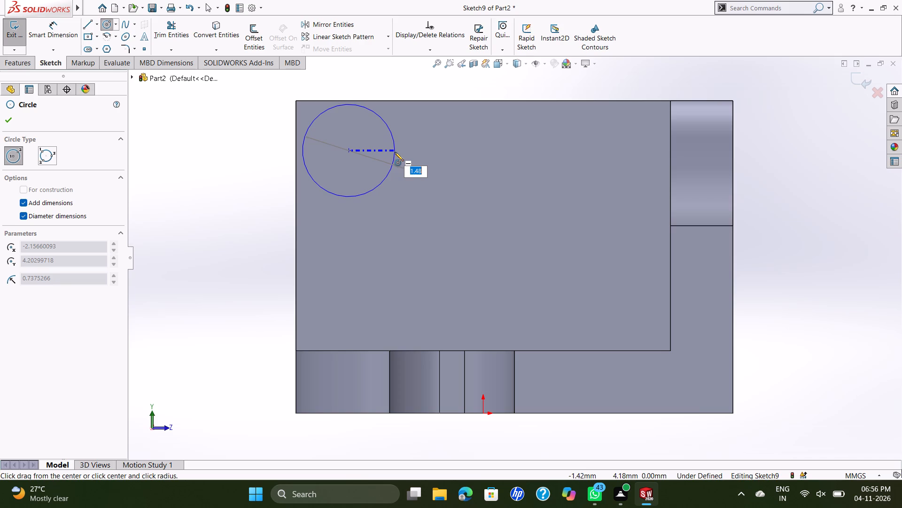
{"action": "key", "text": "3"}
{"action": "key", "text": "Return"}
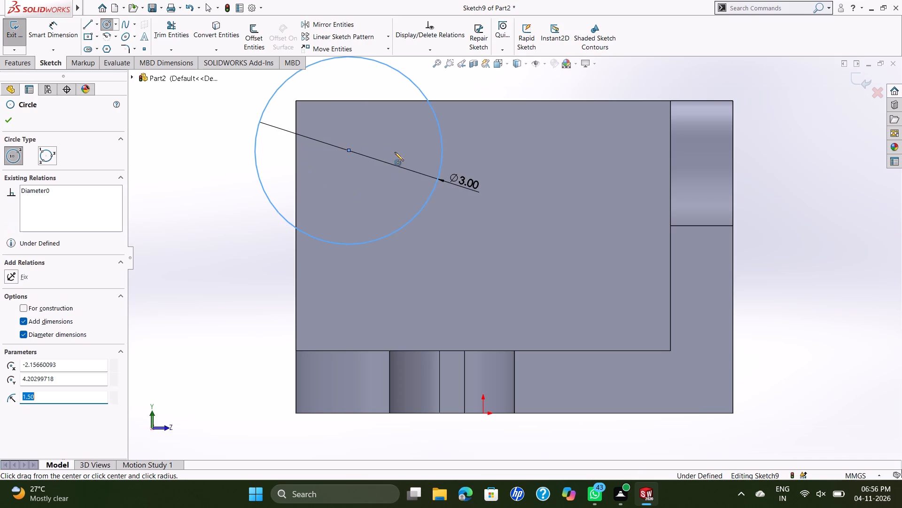
{"action": "key", "text": "Escape"}
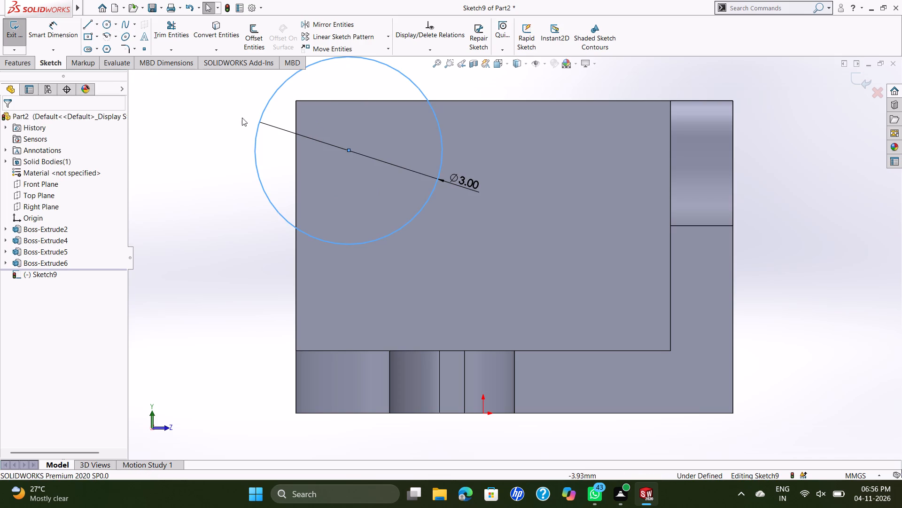
{"action": "scroll", "coordinate": [255, 111], "scroll_direction": "up", "scroll_amount": 1}
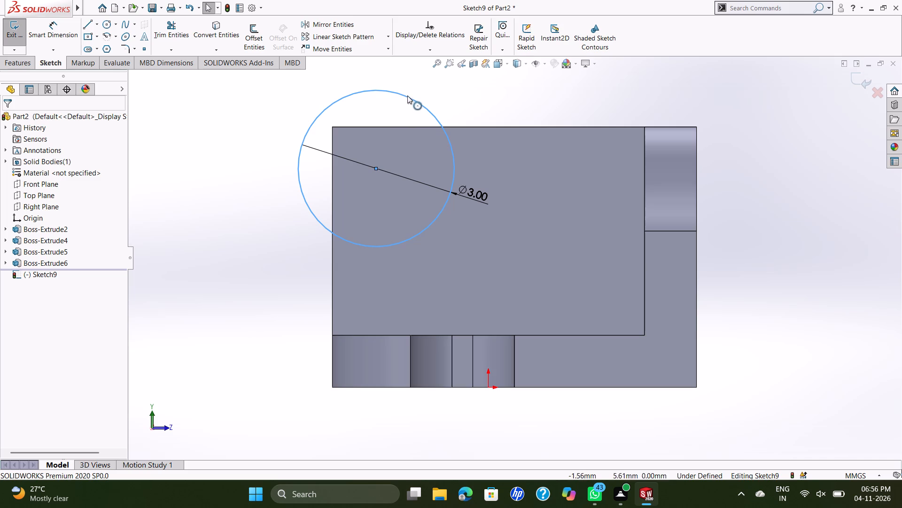
{"action": "key", "text": "Escape"}
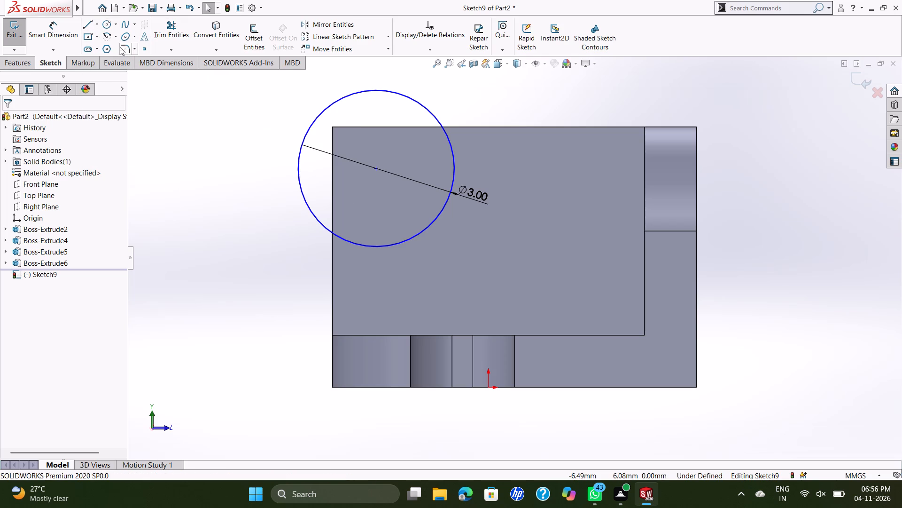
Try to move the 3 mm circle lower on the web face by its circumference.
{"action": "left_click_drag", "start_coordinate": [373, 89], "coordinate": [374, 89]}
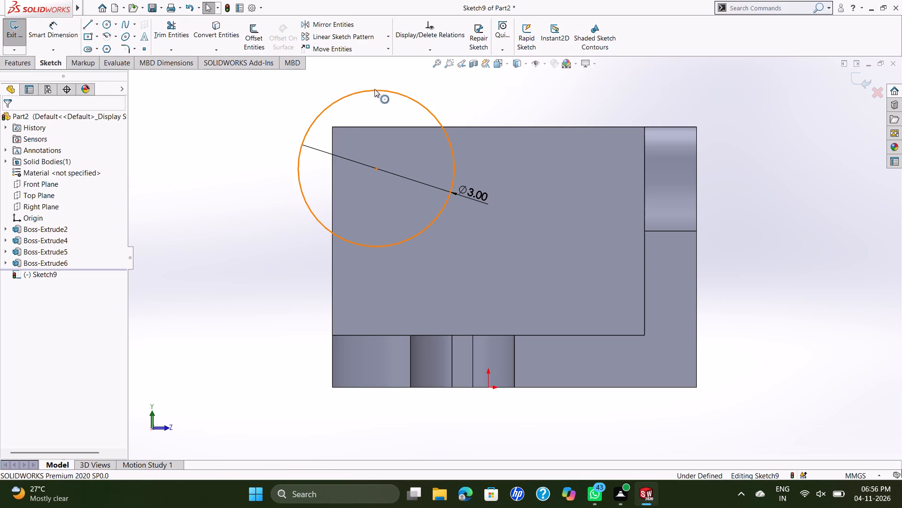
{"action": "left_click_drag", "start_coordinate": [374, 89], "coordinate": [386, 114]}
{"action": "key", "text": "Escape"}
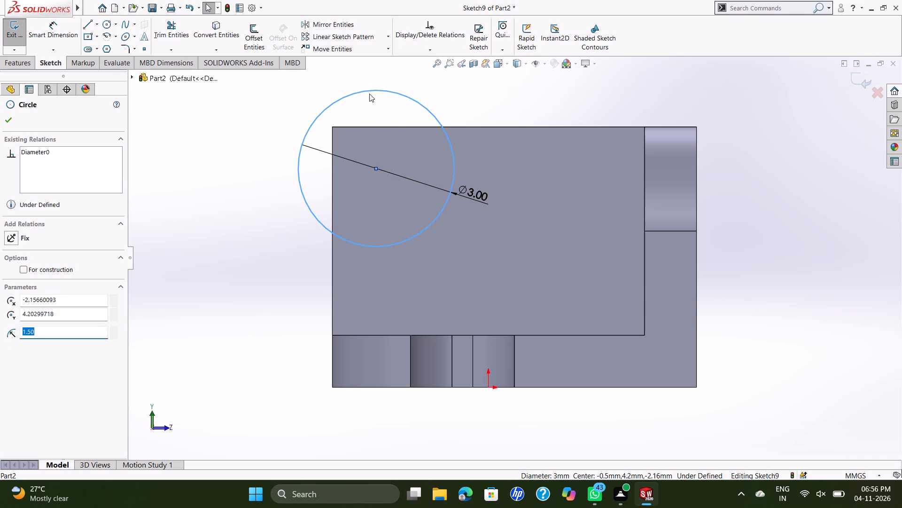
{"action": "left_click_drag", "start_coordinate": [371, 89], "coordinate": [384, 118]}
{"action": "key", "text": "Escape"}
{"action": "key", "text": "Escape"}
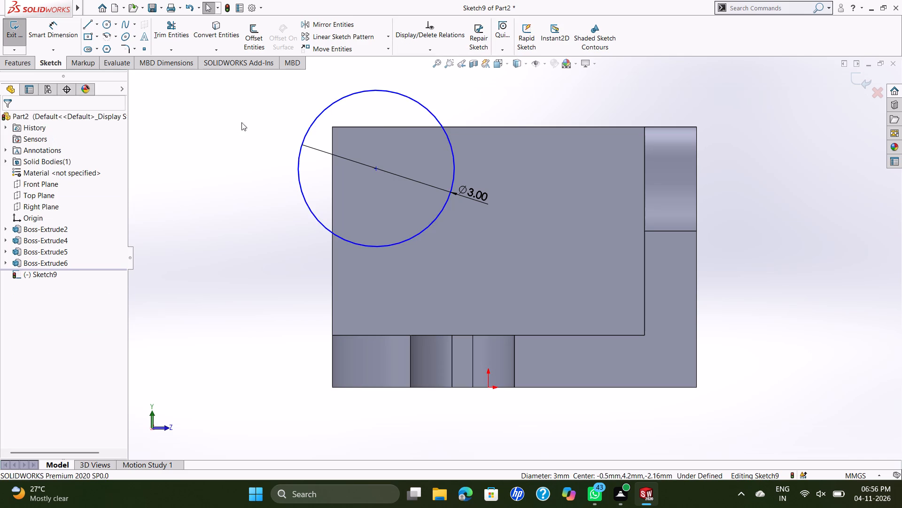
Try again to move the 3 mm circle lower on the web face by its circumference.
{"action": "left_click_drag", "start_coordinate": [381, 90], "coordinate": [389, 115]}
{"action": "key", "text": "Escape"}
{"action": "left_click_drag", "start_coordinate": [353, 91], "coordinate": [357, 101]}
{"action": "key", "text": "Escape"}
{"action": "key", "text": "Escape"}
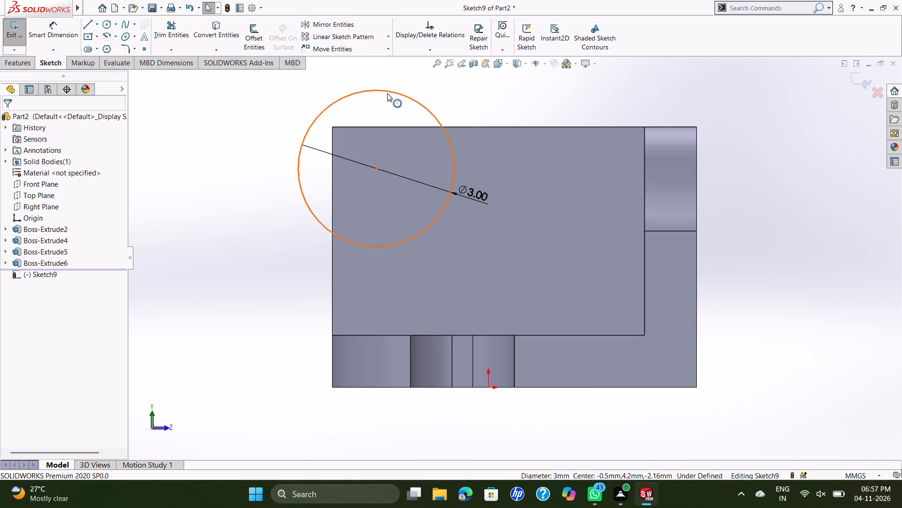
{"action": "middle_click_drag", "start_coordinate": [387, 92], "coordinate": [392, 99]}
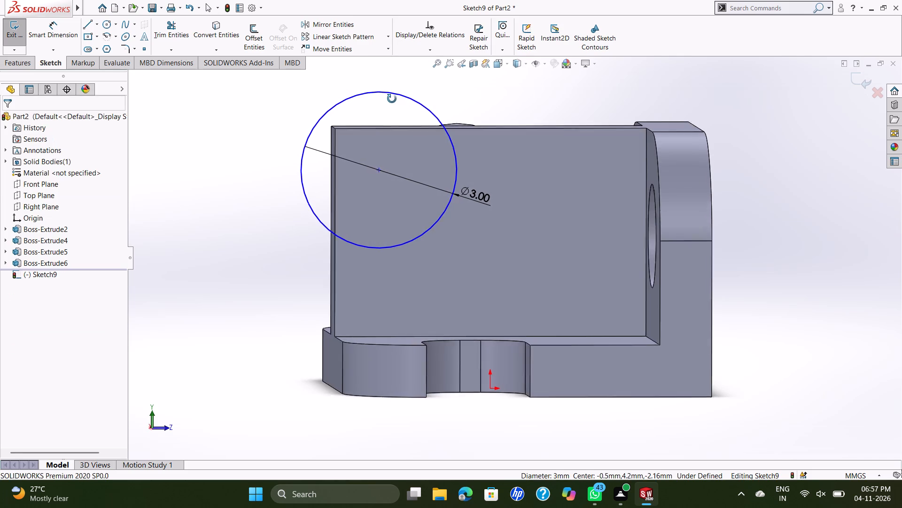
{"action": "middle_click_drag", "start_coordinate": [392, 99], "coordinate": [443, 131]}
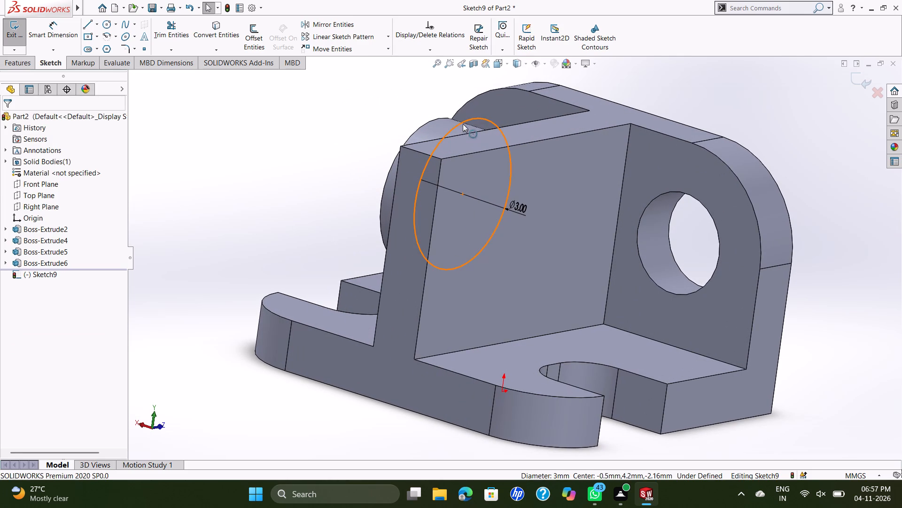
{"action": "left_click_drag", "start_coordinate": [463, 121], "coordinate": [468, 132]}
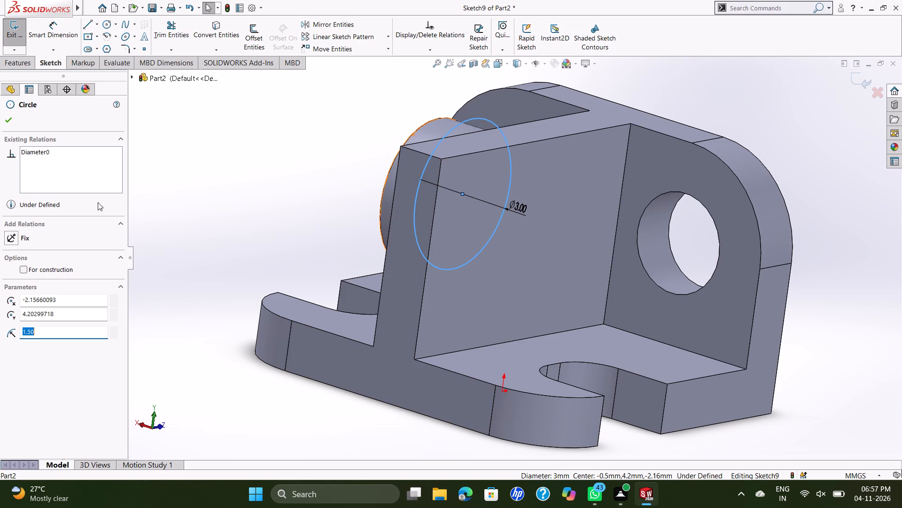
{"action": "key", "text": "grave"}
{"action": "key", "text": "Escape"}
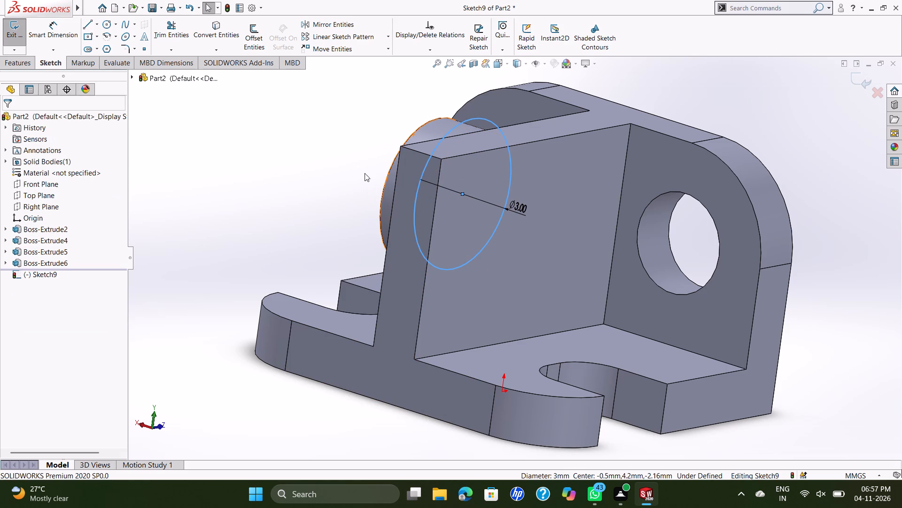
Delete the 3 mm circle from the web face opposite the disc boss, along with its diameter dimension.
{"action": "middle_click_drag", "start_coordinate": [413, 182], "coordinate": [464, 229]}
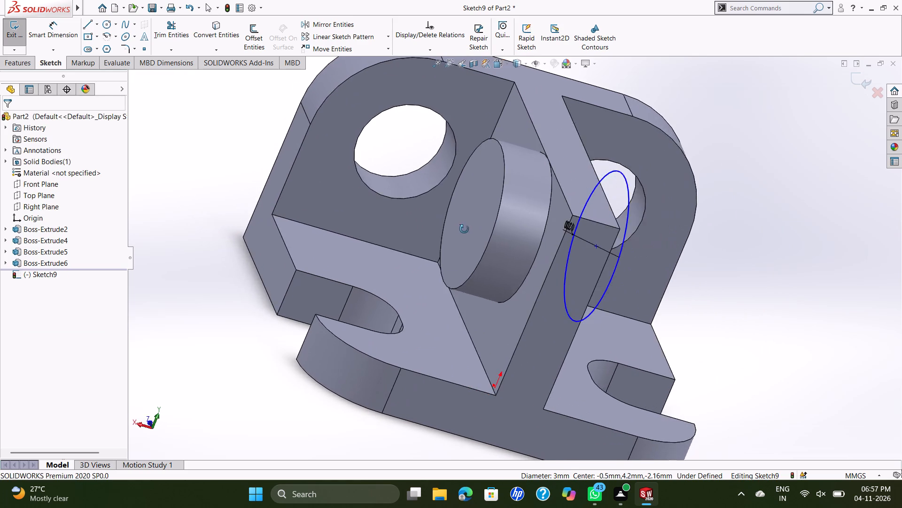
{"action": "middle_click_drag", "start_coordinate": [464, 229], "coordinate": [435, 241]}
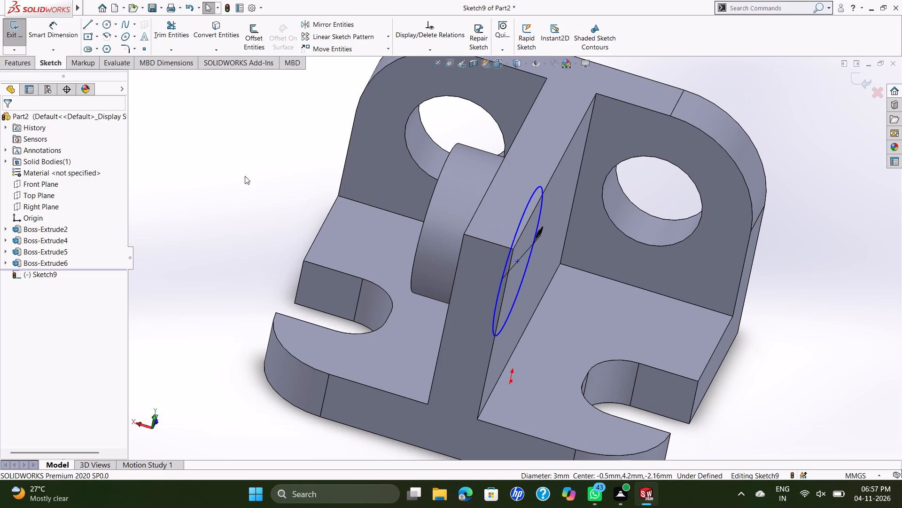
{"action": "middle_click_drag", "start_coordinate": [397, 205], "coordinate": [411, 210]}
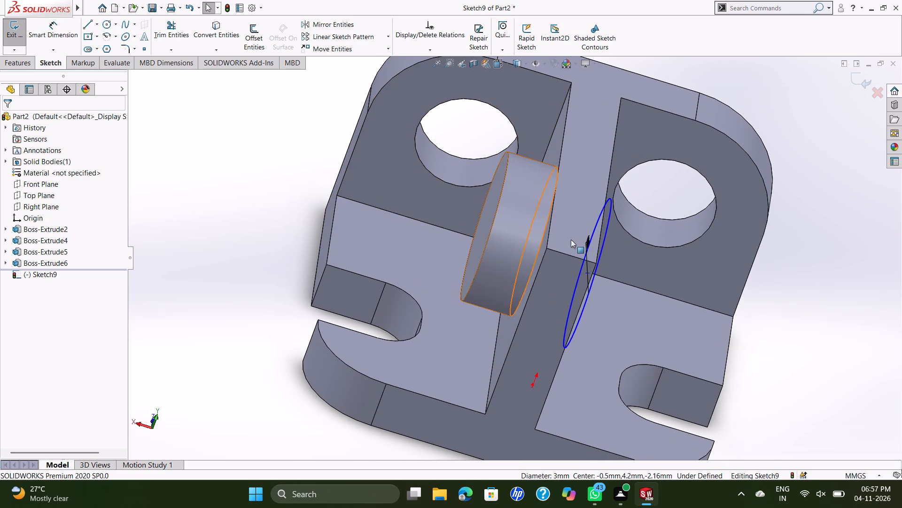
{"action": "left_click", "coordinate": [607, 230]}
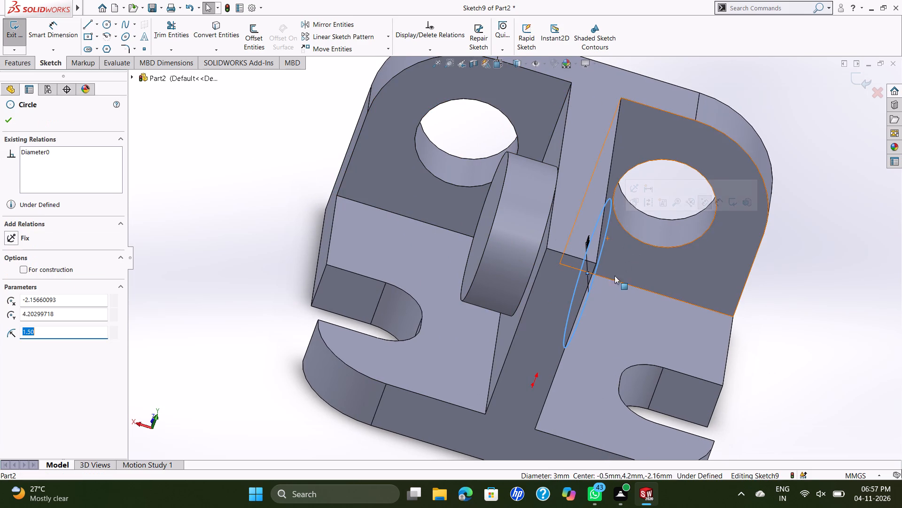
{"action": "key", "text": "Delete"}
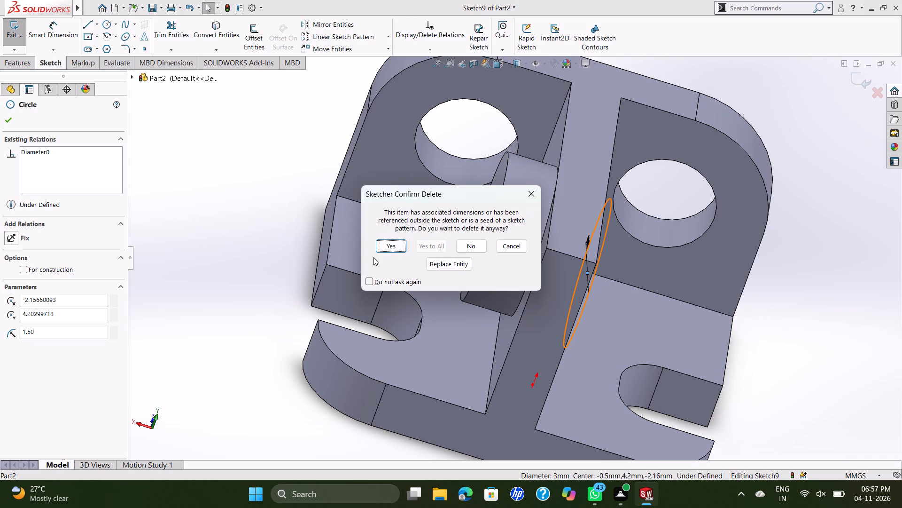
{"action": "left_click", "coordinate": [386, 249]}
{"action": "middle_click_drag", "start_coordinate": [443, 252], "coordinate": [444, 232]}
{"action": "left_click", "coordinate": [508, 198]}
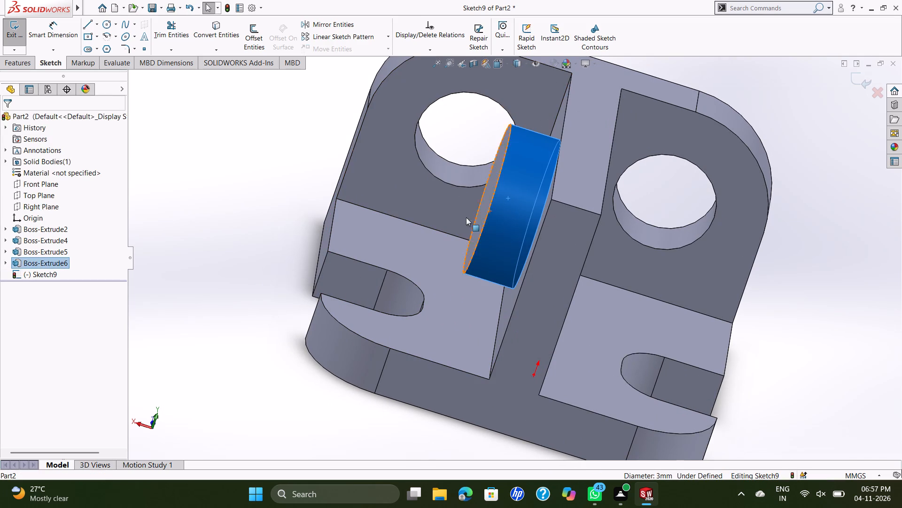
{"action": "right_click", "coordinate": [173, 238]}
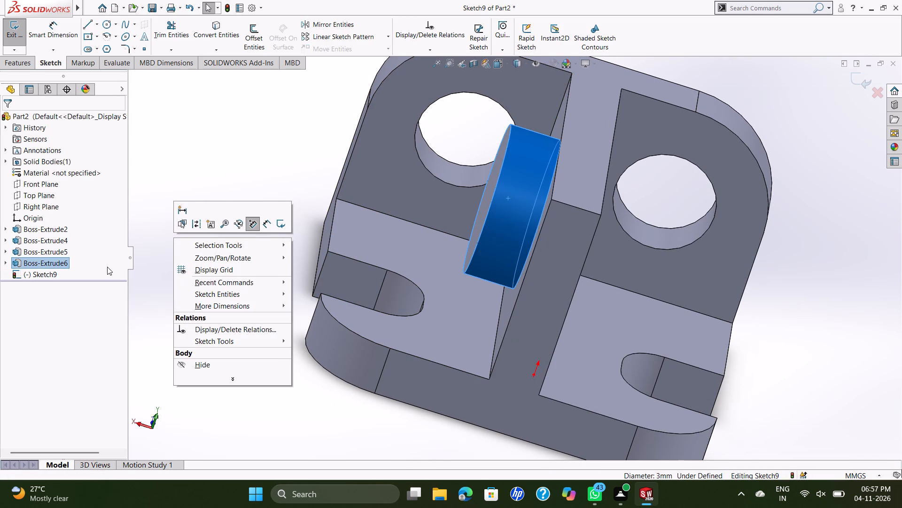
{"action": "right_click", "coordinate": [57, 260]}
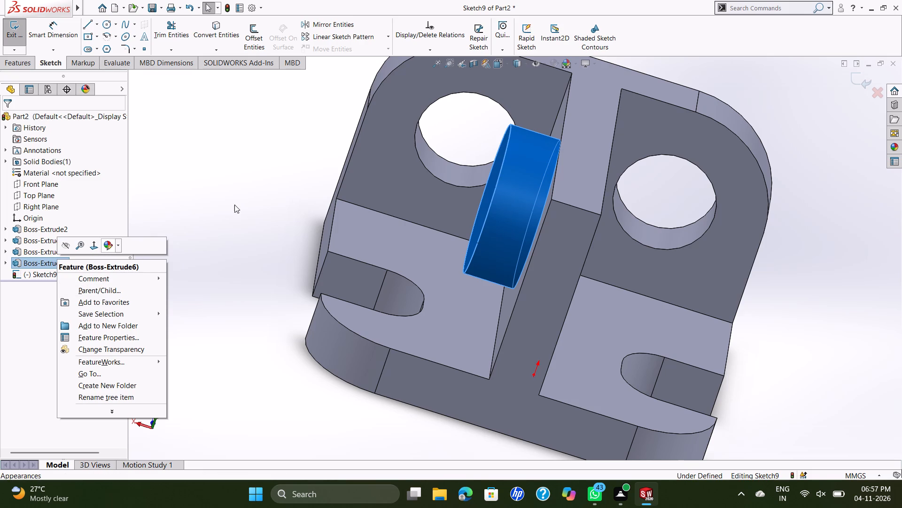
Undo the circle deletion, the circle sketch on the opposite web face and the disc boss extrusion, back to editing the disc boss's sketch.
{"action": "key", "text": "ctrl+z"}
{"action": "key", "text": "ctrl+z"}
{"action": "key", "text": "ctrl+z"}
{"action": "key", "text": "Escape"}
{"action": "key", "text": "ctrl+z"}
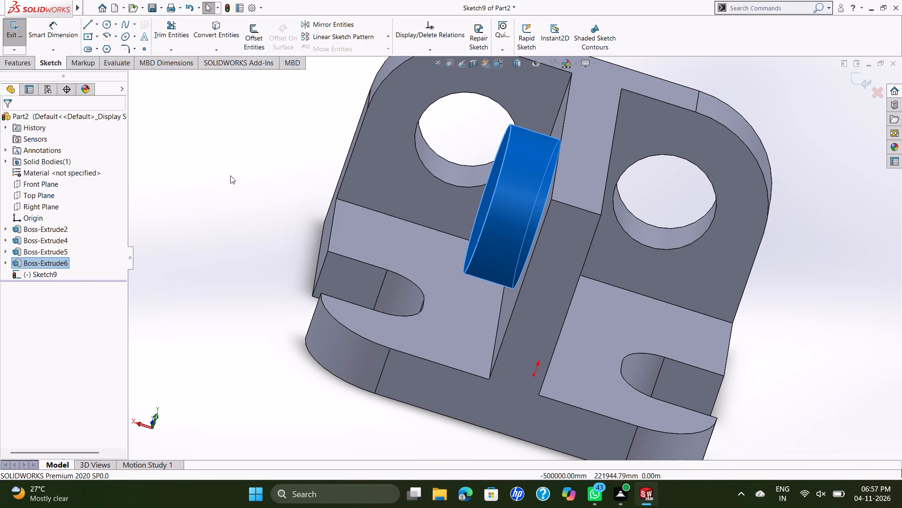
{"action": "key", "text": "ctrl+z"}
{"action": "key", "text": "ctrl+z"}
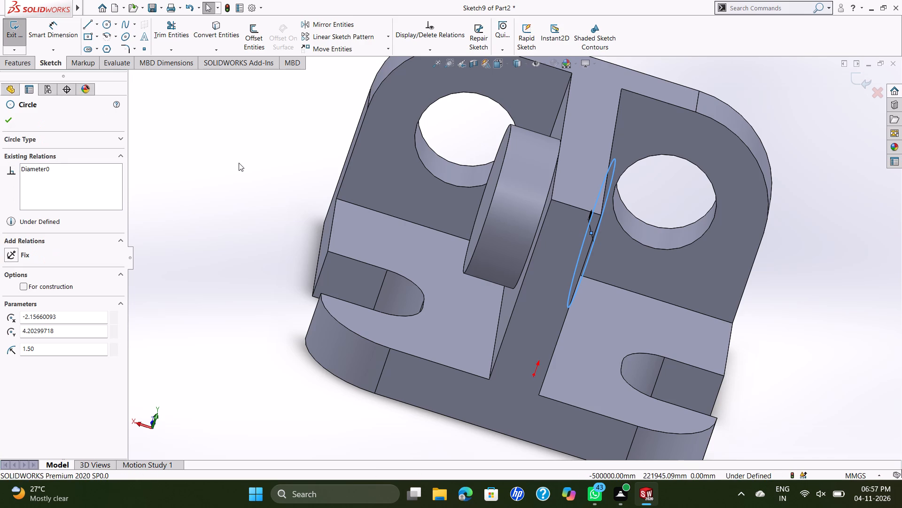
{"action": "key", "text": "ctrl+z"}
{"action": "key", "text": "ctrl+z"}
{"action": "key", "text": "ctrl+z"}
{"action": "key", "text": "ctrl+z"}
{"action": "key", "text": "ctrl+z"}
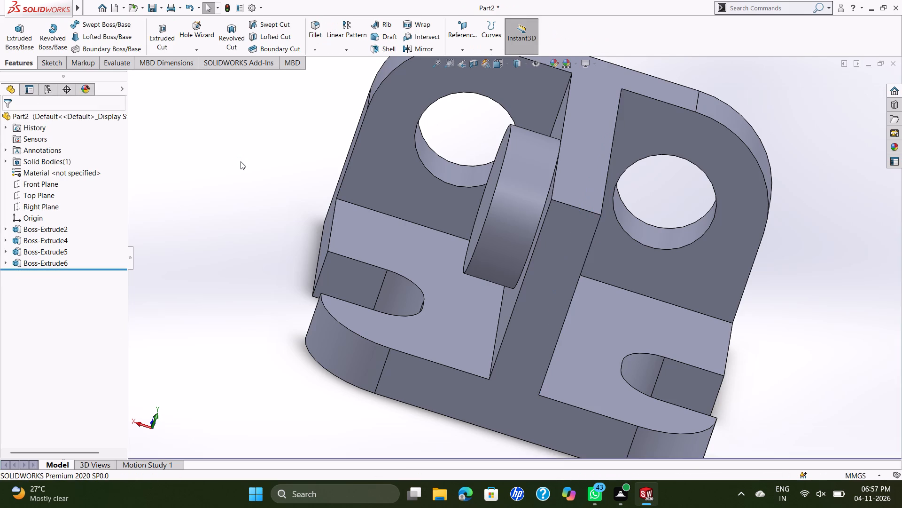
{"action": "key", "text": "ctrl+z"}
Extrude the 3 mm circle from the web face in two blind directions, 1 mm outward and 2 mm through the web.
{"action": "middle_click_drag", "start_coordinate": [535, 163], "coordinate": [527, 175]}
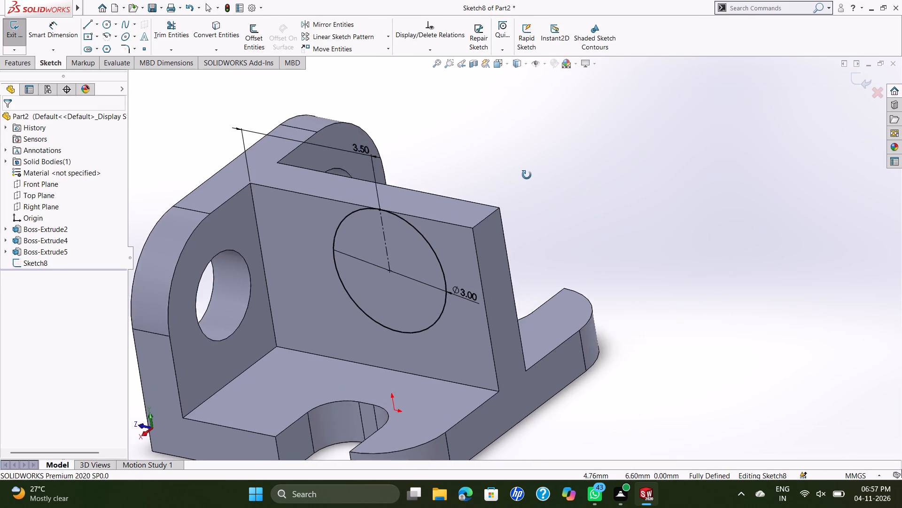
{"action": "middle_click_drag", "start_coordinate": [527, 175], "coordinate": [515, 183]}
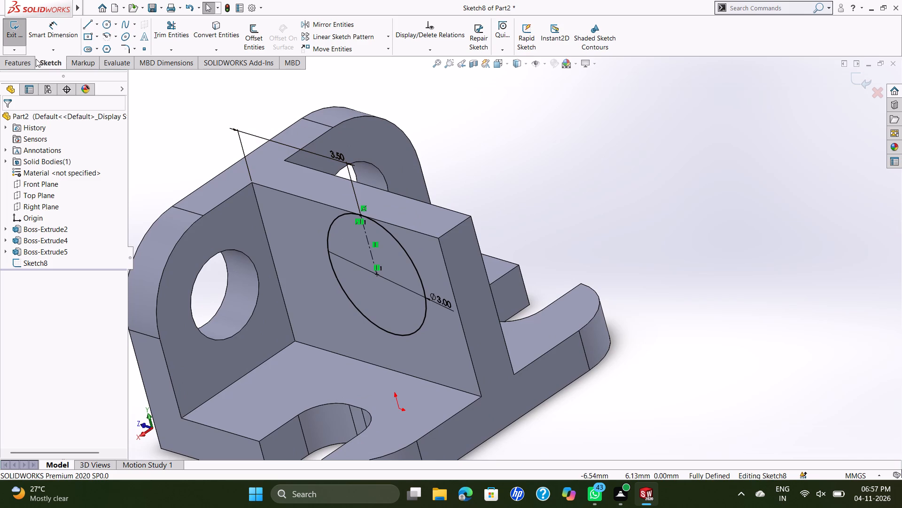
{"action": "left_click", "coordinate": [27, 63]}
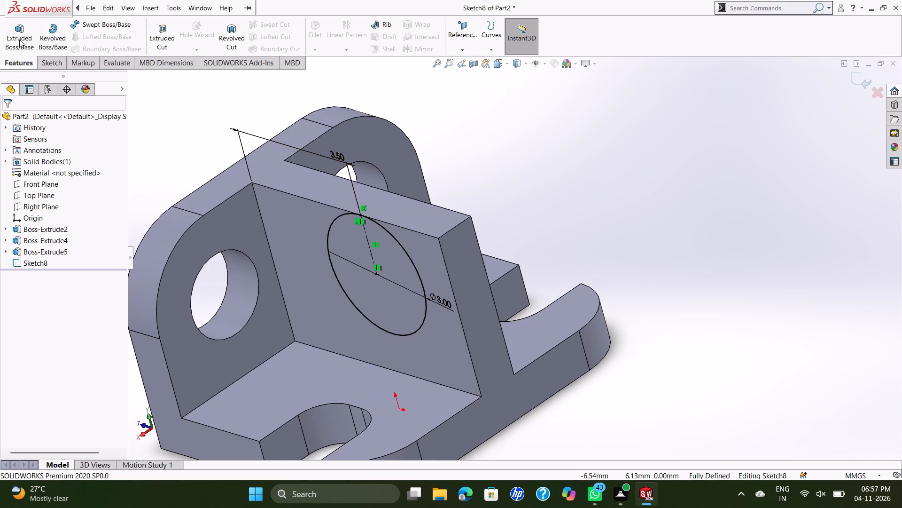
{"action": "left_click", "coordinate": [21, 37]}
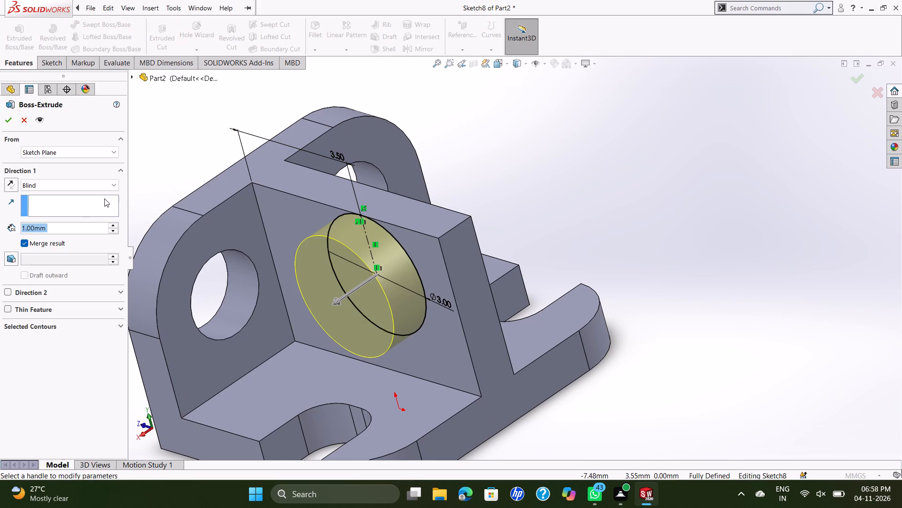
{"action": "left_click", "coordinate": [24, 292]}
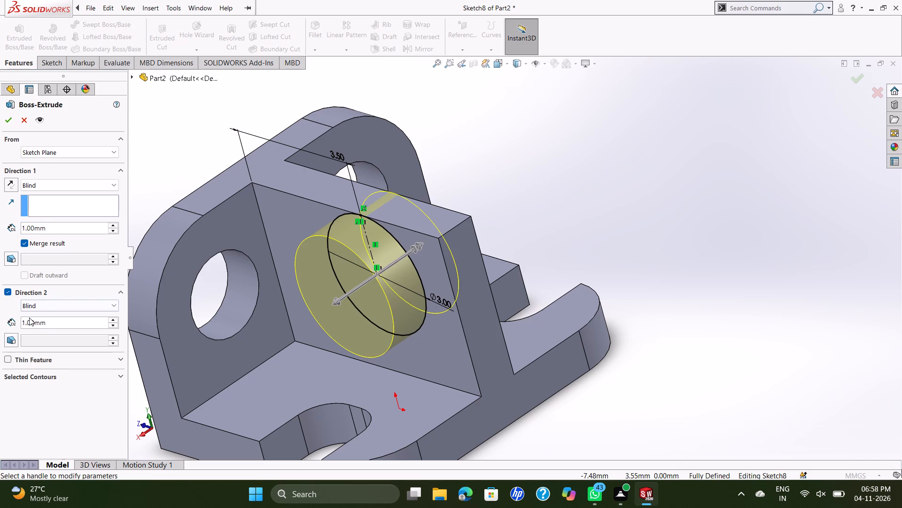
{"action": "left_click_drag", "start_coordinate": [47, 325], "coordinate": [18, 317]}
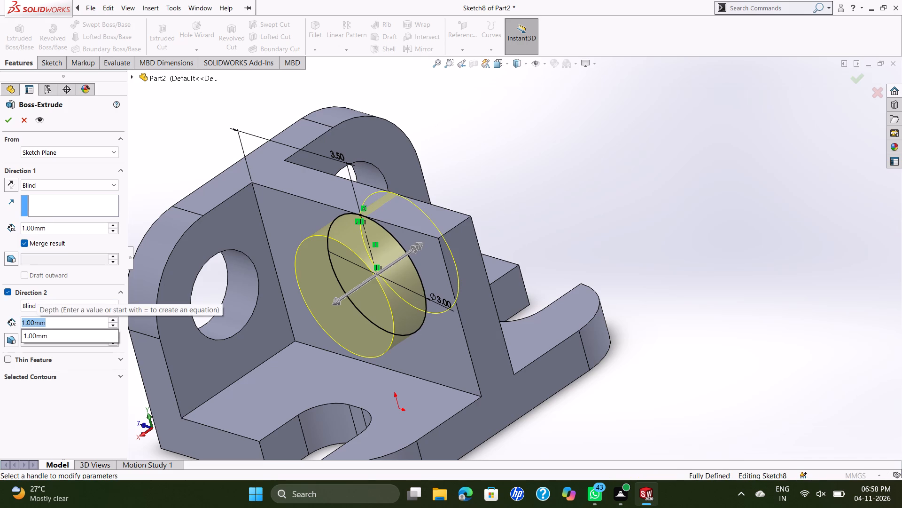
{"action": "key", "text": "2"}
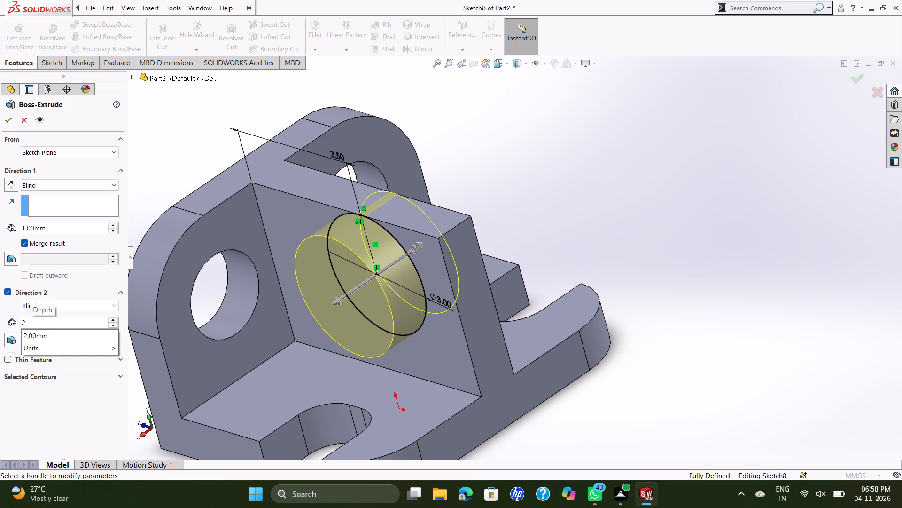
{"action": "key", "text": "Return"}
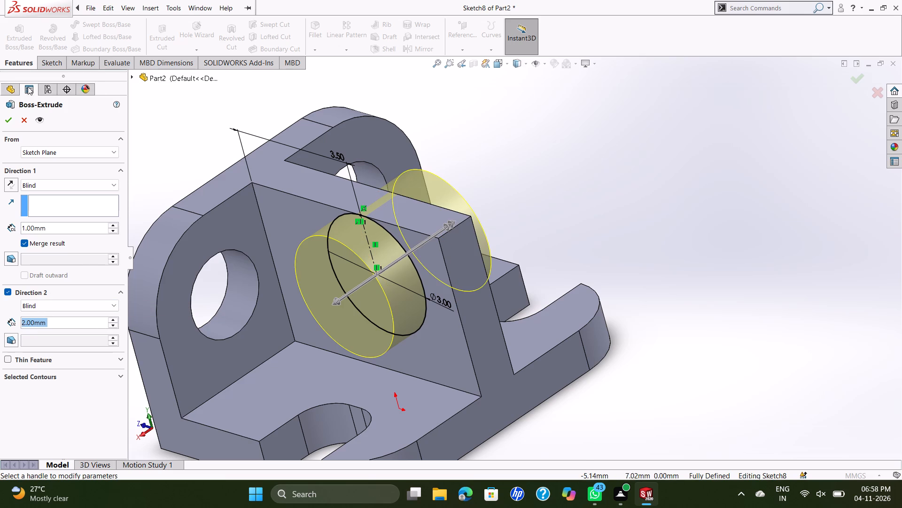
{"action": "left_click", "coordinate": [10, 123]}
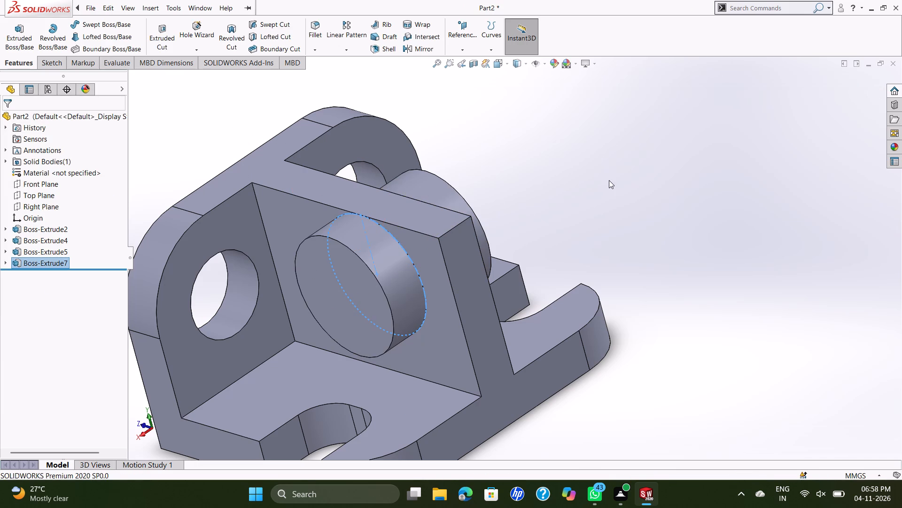
Examine the disc bosses on both faces of the web from several angles.
{"action": "middle_click_drag", "start_coordinate": [608, 183], "coordinate": [648, 127]}
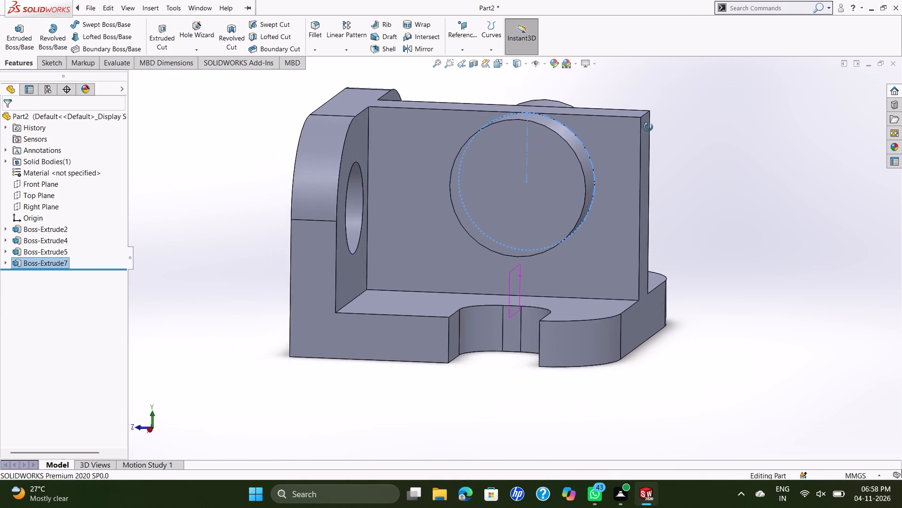
{"action": "middle_click_drag", "start_coordinate": [648, 127], "coordinate": [642, 127]}
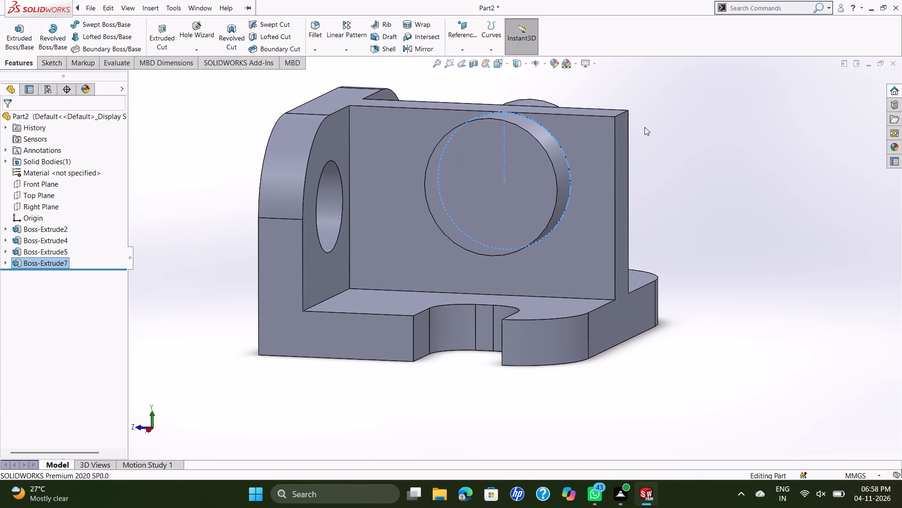
{"action": "middle_click_drag", "start_coordinate": [645, 127], "coordinate": [622, 149]}
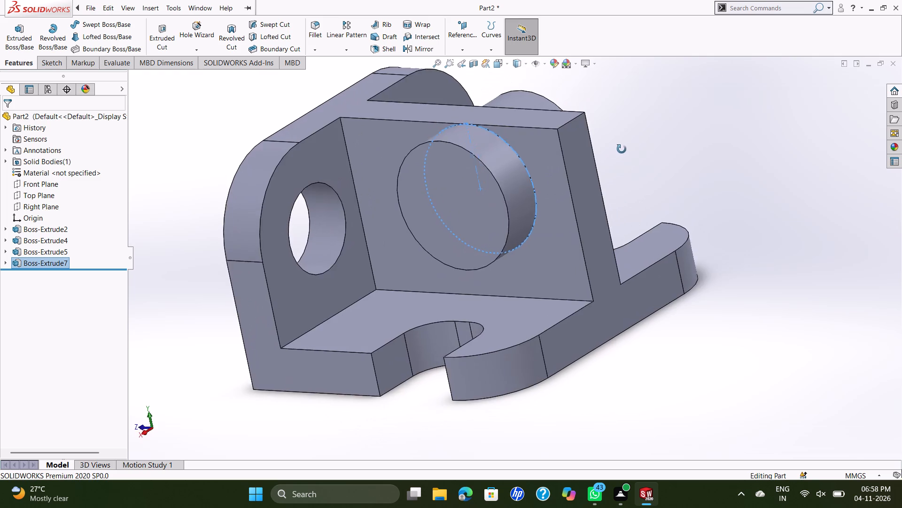
{"action": "middle_click_drag", "start_coordinate": [622, 149], "coordinate": [639, 137]}
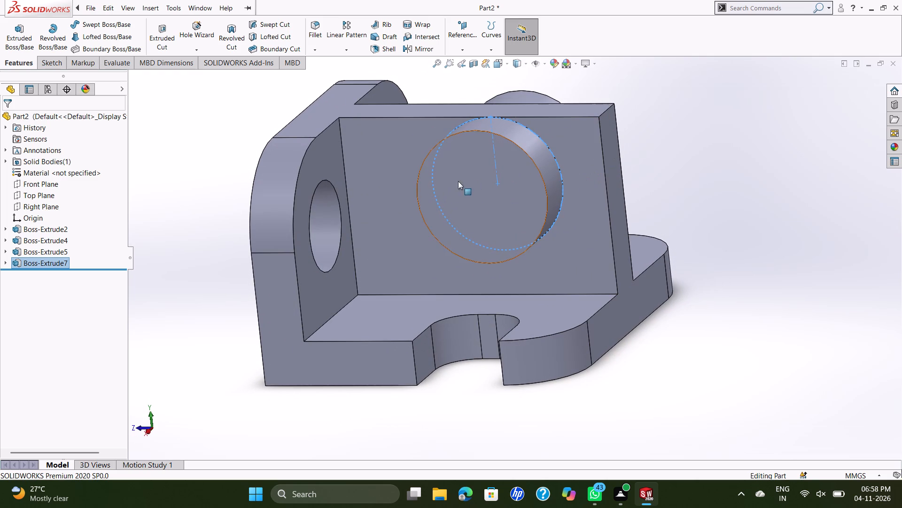
{"action": "middle_click_drag", "start_coordinate": [655, 143], "coordinate": [625, 186]}
{"action": "scroll", "coordinate": [655, 143], "scroll_direction": "down", "scroll_amount": 1}
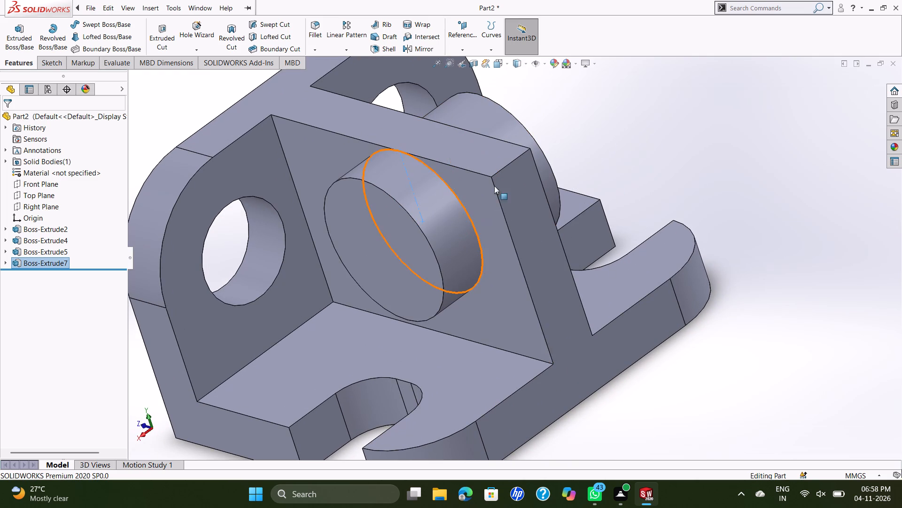
{"action": "middle_click_drag", "start_coordinate": [644, 88], "coordinate": [685, 60]}
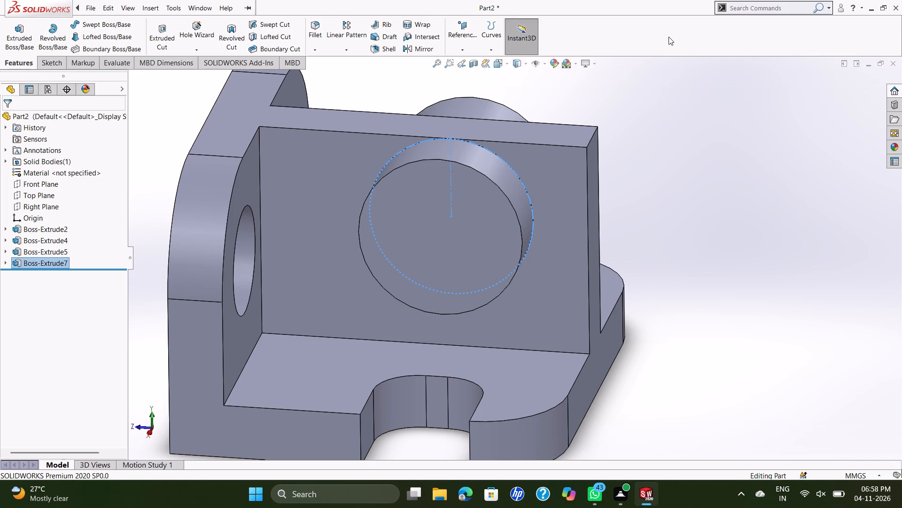
{"action": "middle_click_drag", "start_coordinate": [617, 123], "coordinate": [610, 129]}
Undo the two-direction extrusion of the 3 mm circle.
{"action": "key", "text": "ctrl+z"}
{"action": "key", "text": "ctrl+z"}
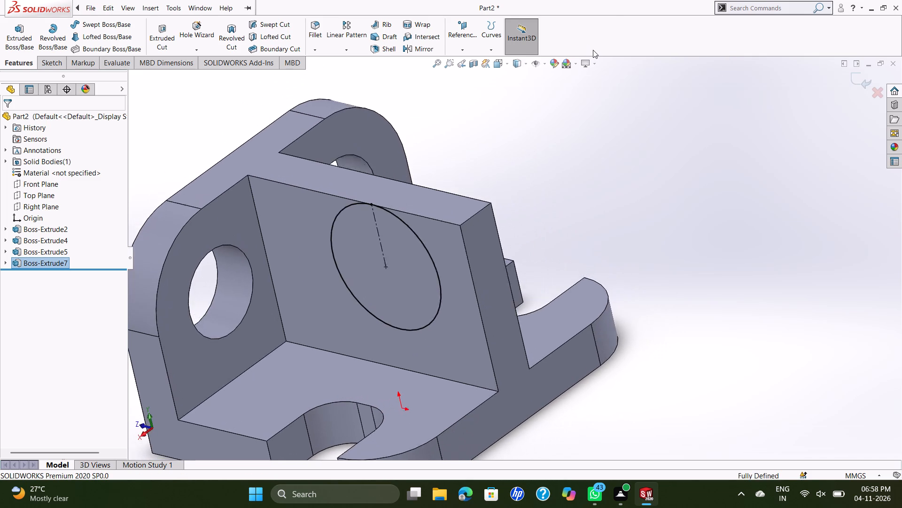
Undo the disc boss extrusion, the circle's placement and dimension, and the 3 mm circle itself, back to the empty sketch on the web face.
{"action": "key", "text": "ctrl+z"}
{"action": "key", "text": "ctrl+z"}
{"action": "key", "text": "ctrl+z"}
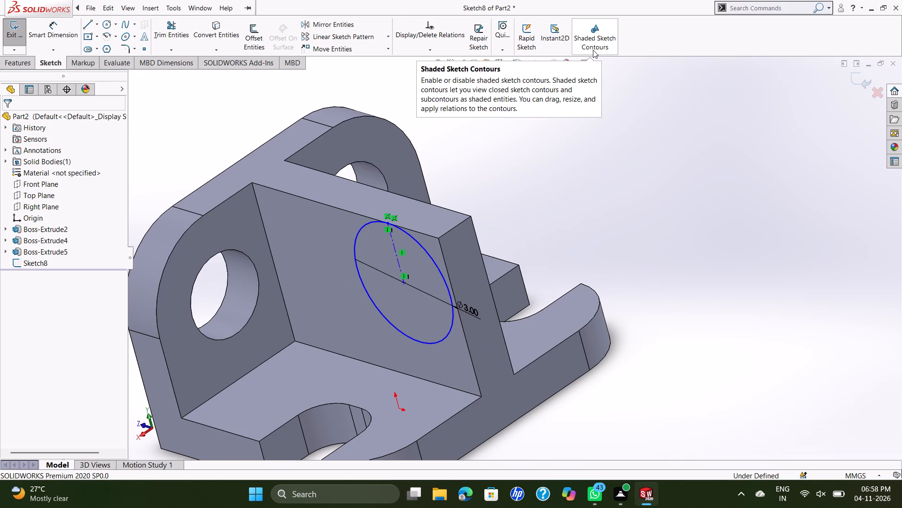
{"action": "middle_click_drag", "start_coordinate": [593, 50], "coordinate": [605, 46], "text": "ctrl"}
{"action": "key", "text": "ctrl+z"}
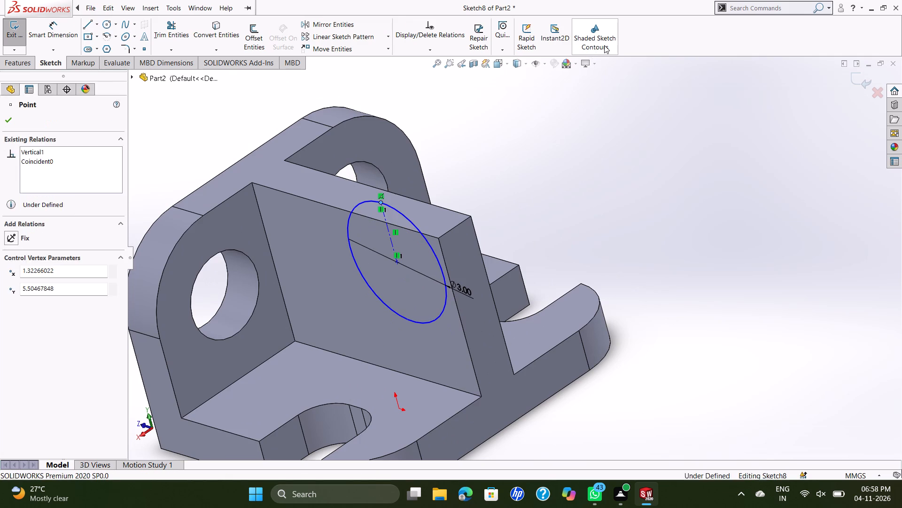
{"action": "key", "text": "ctrl+z"}
{"action": "key", "text": "ctrl+z"}
{"action": "middle_click_drag", "start_coordinate": [570, 107], "coordinate": [596, 97]}
{"action": "scroll", "coordinate": [468, 201], "scroll_direction": "down", "scroll_amount": 2}
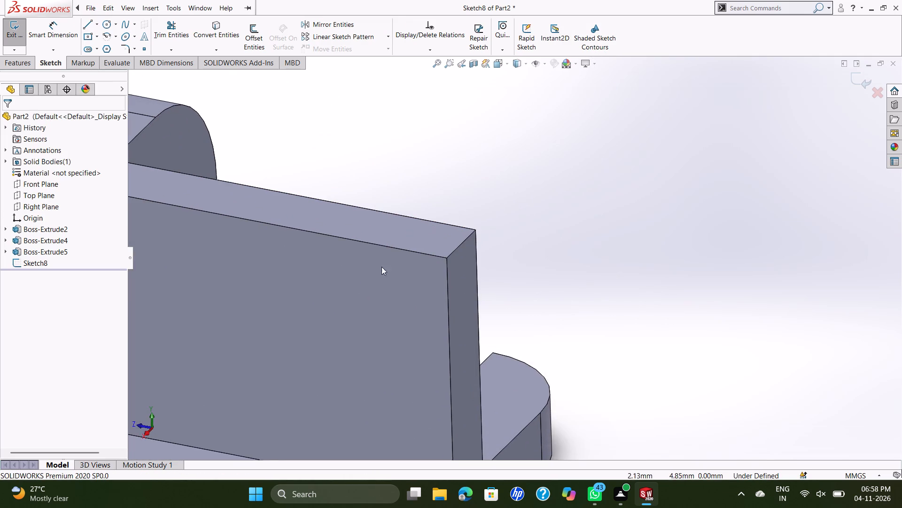
{"action": "scroll", "coordinate": [356, 283], "scroll_direction": "up", "scroll_amount": 5}
{"action": "scroll", "coordinate": [395, 257], "scroll_direction": "down", "scroll_amount": 2}
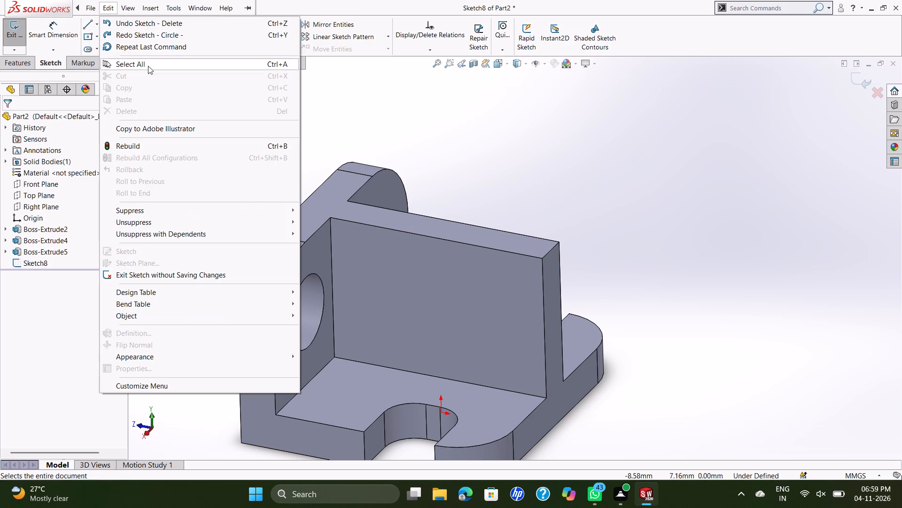
{"action": "left_click", "coordinate": [352, 97]}
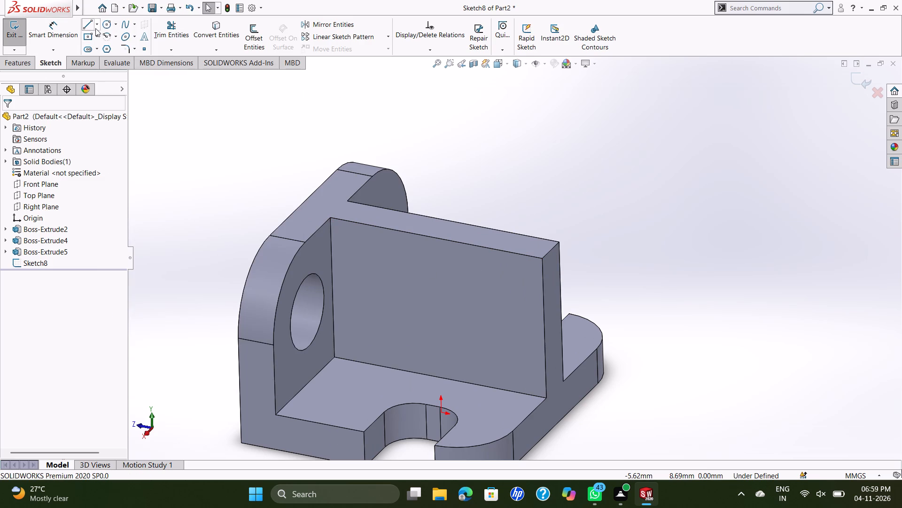
Sketch a three-point perimeter circle on the web face near its upper free corner, with a radius of 1.5 mm.
{"action": "left_click", "coordinate": [117, 26]}
{"action": "left_click", "coordinate": [119, 48]}
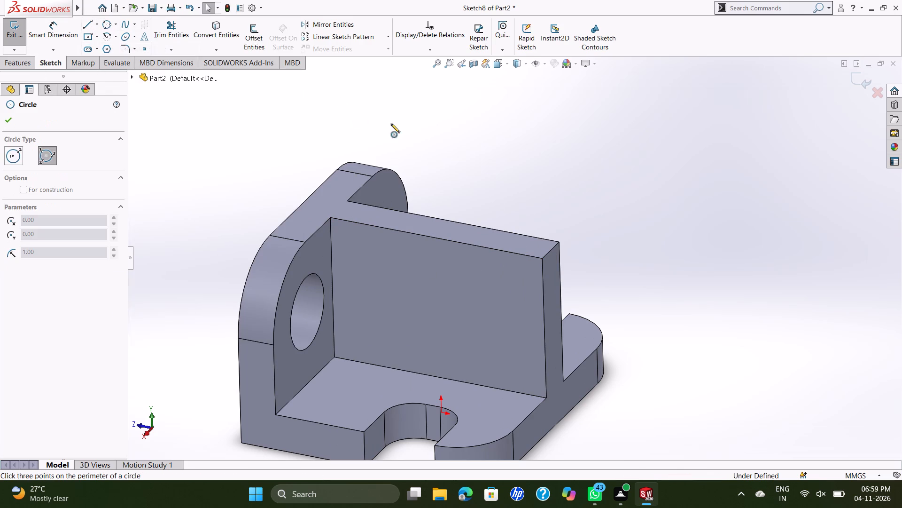
{"action": "left_click", "coordinate": [504, 247]}
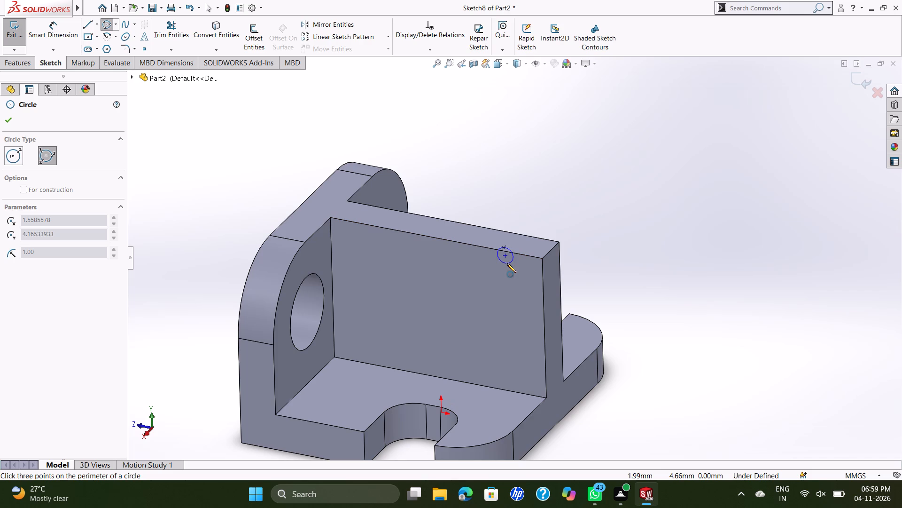
{"action": "key", "text": "Escape"}
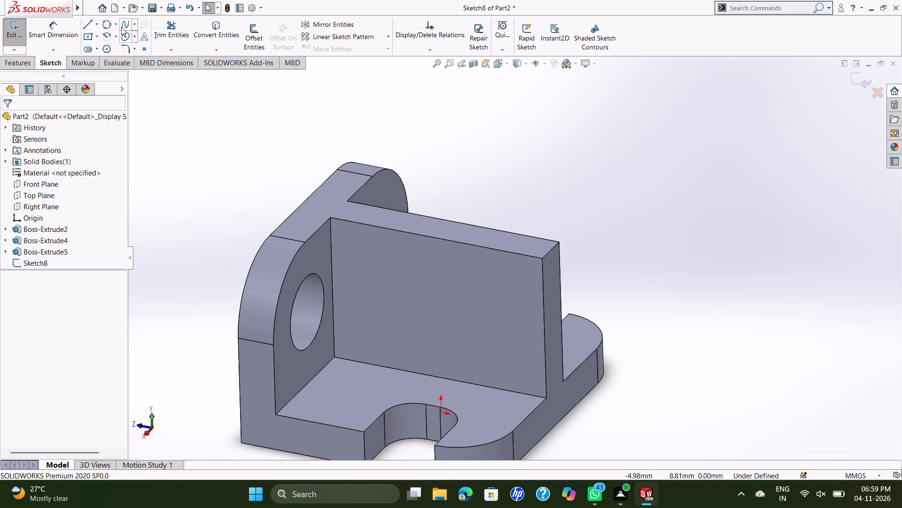
{"action": "left_click", "coordinate": [107, 27]}
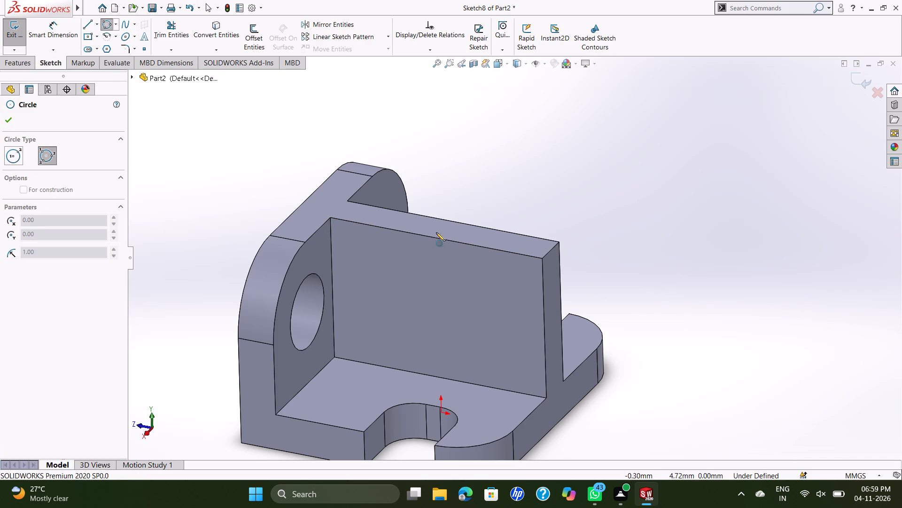
{"action": "left_click", "coordinate": [489, 248]}
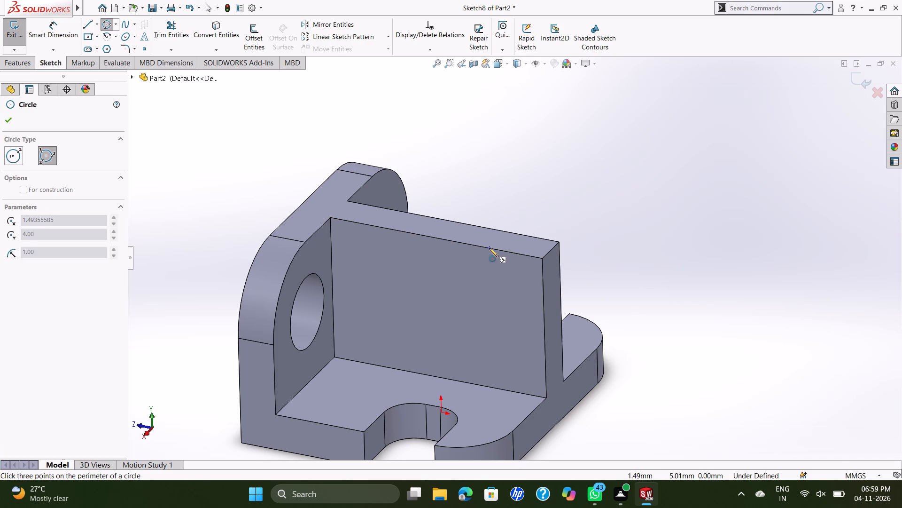
{"action": "left_click", "coordinate": [544, 302]}
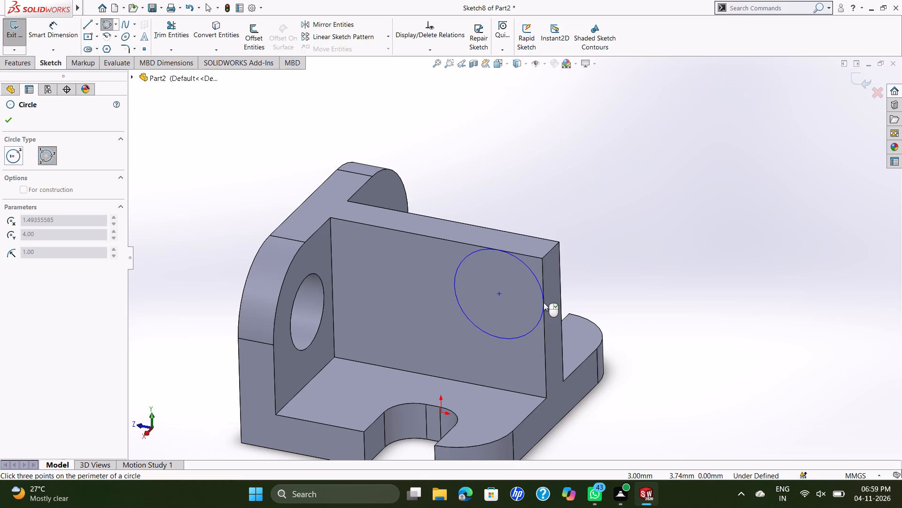
{"action": "left_click", "coordinate": [477, 341]}
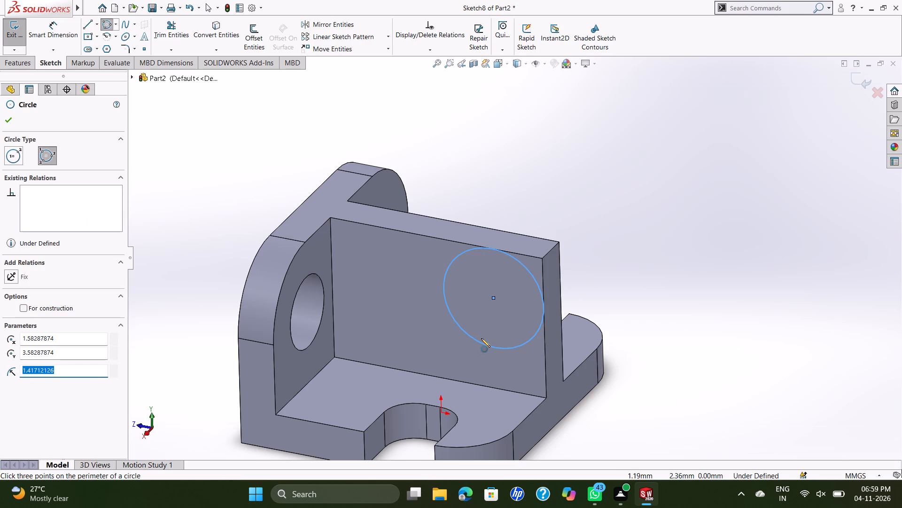
{"action": "type", "text": "1.5"}
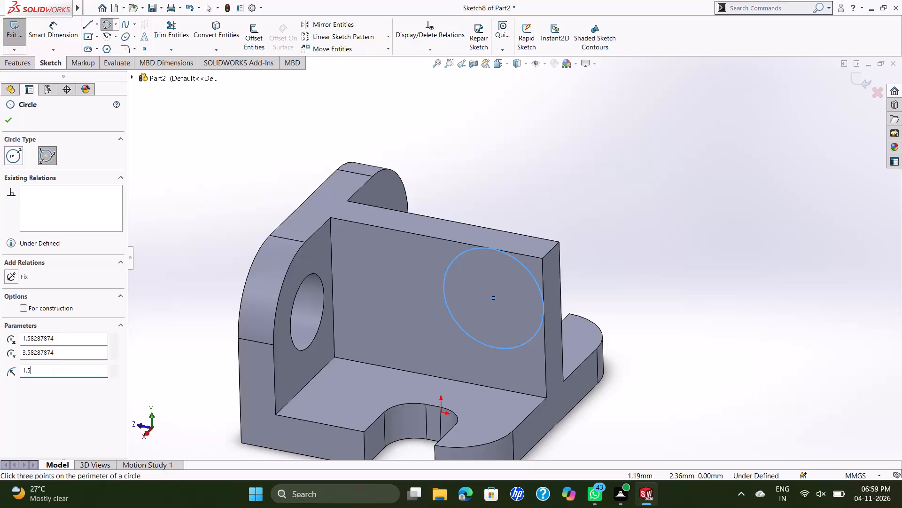
{"action": "key", "text": "Return"}
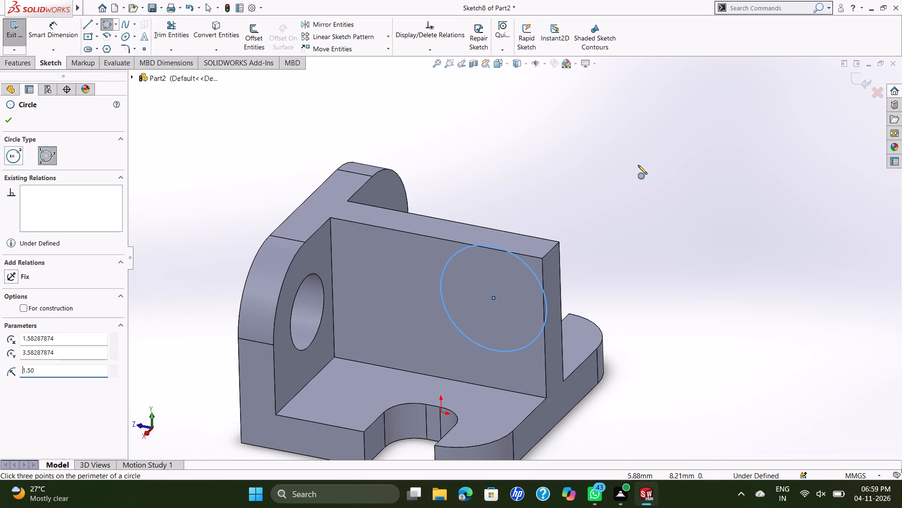
{"action": "key", "text": "Escape"}
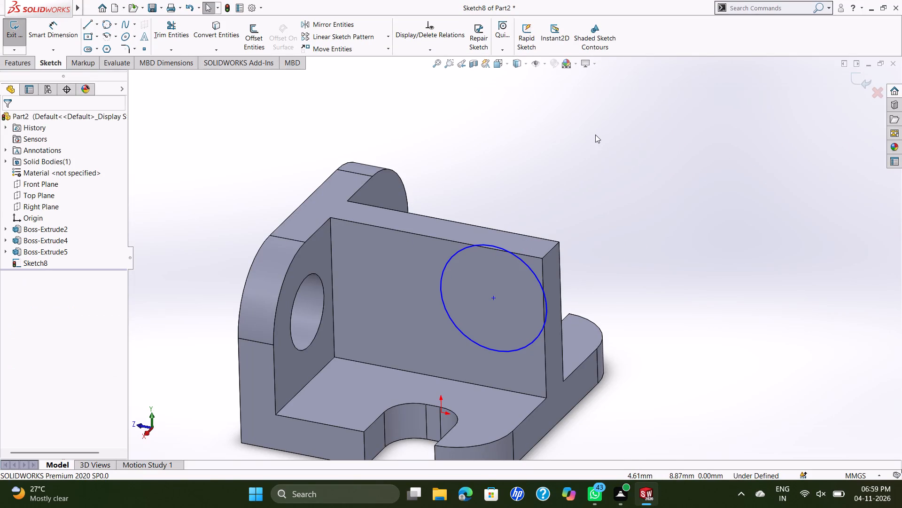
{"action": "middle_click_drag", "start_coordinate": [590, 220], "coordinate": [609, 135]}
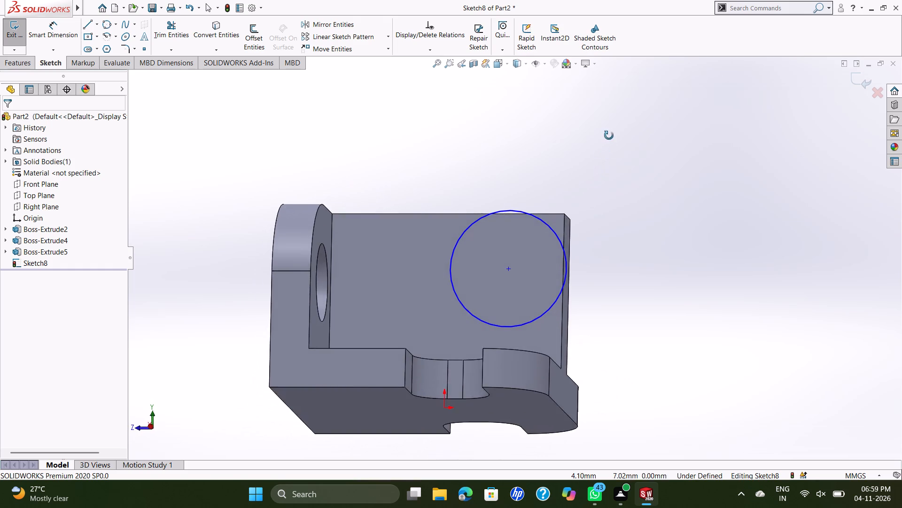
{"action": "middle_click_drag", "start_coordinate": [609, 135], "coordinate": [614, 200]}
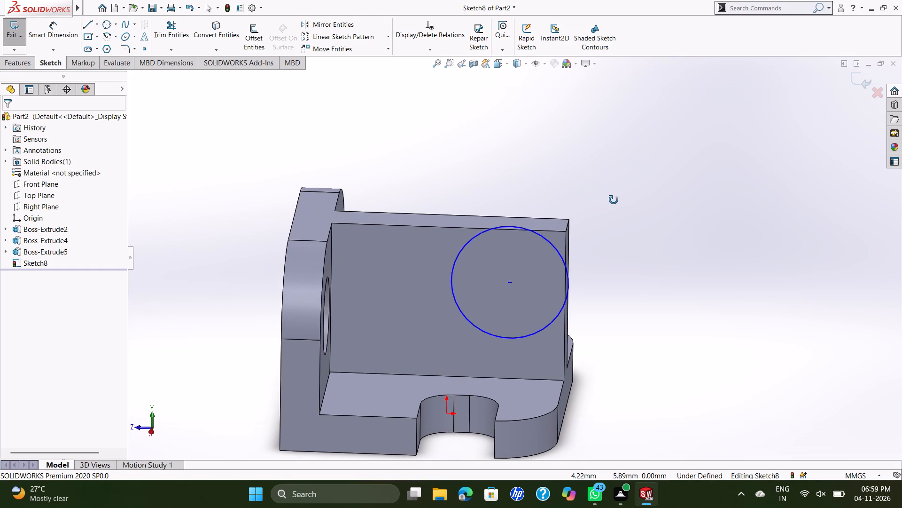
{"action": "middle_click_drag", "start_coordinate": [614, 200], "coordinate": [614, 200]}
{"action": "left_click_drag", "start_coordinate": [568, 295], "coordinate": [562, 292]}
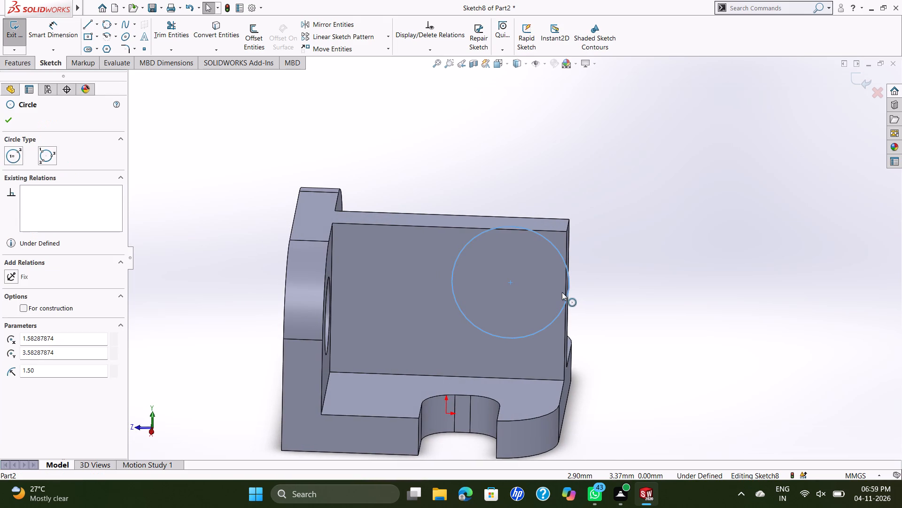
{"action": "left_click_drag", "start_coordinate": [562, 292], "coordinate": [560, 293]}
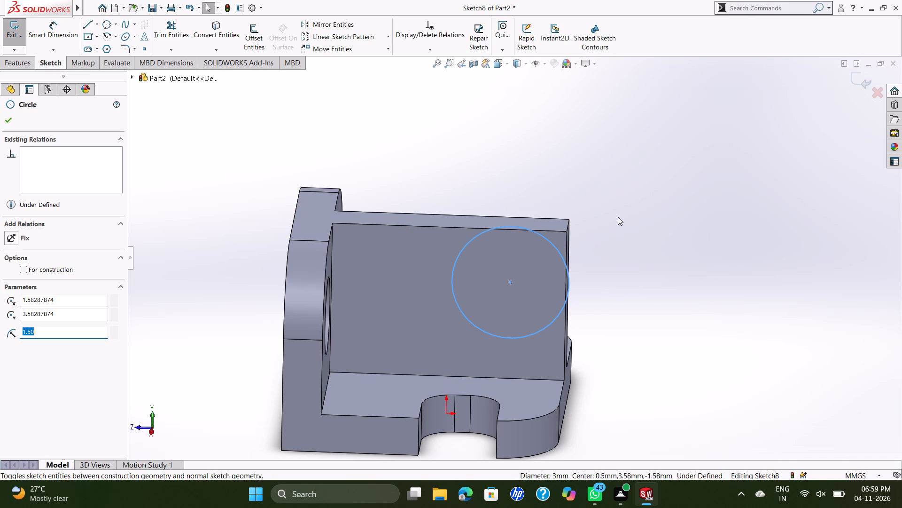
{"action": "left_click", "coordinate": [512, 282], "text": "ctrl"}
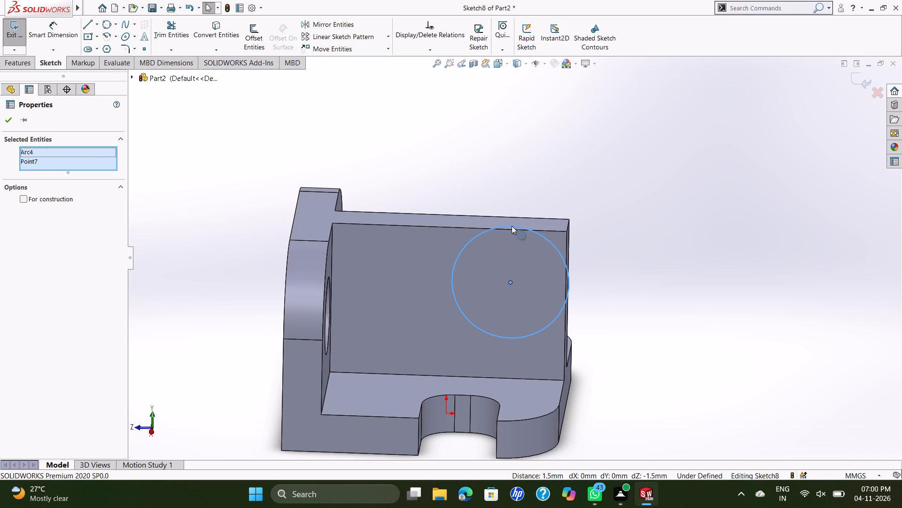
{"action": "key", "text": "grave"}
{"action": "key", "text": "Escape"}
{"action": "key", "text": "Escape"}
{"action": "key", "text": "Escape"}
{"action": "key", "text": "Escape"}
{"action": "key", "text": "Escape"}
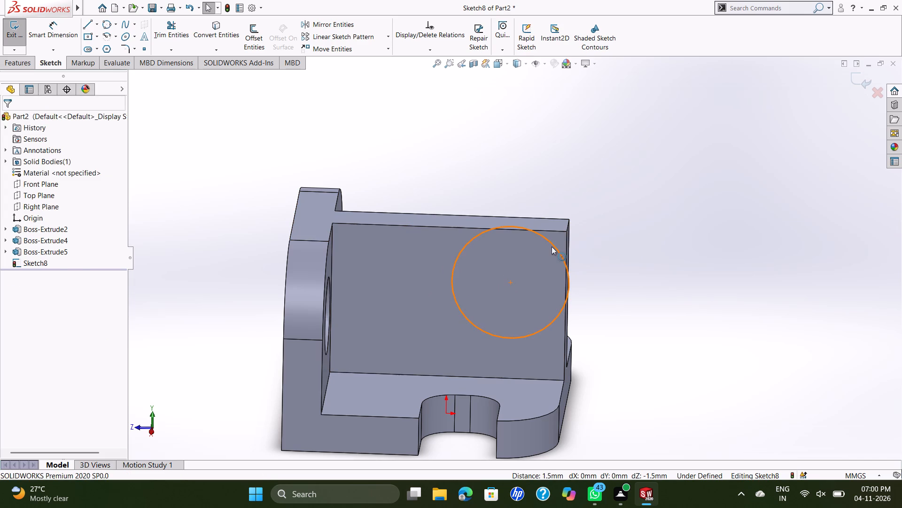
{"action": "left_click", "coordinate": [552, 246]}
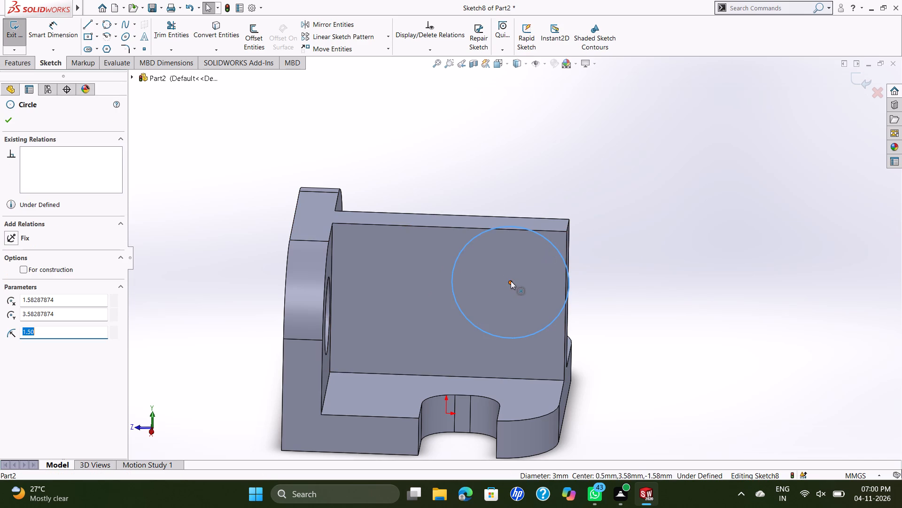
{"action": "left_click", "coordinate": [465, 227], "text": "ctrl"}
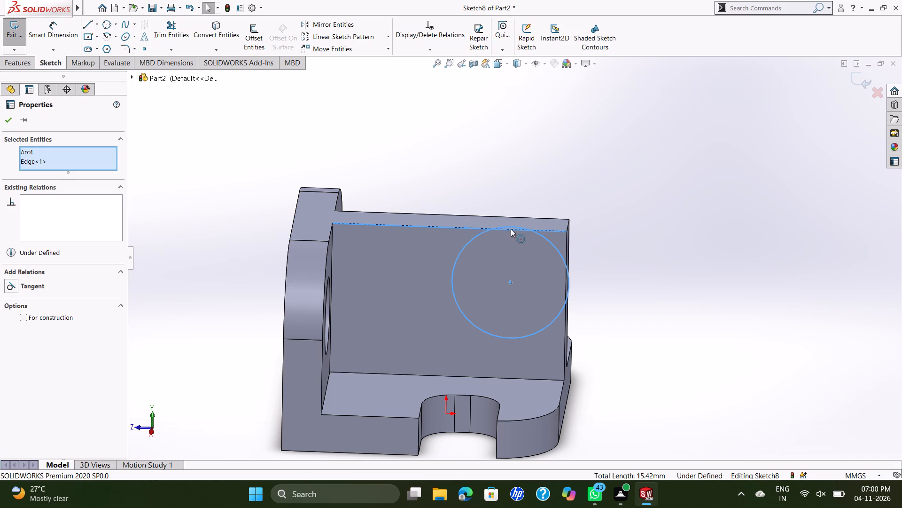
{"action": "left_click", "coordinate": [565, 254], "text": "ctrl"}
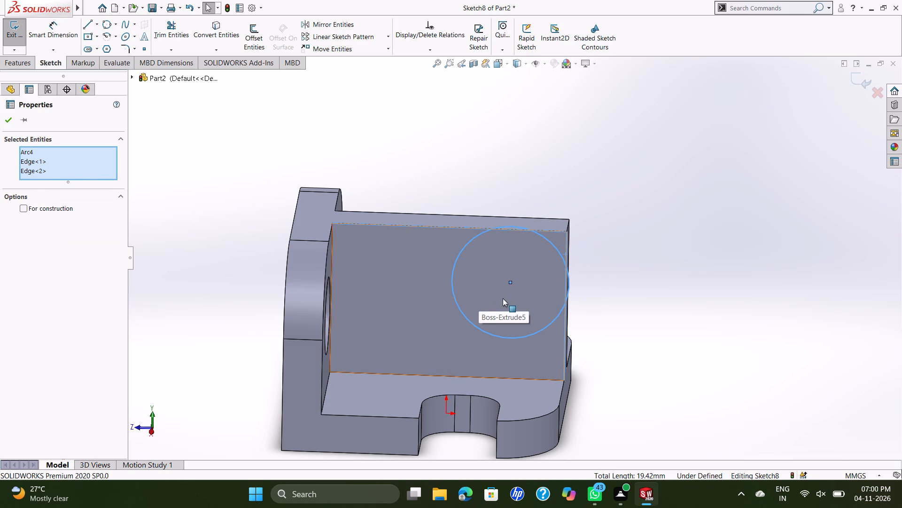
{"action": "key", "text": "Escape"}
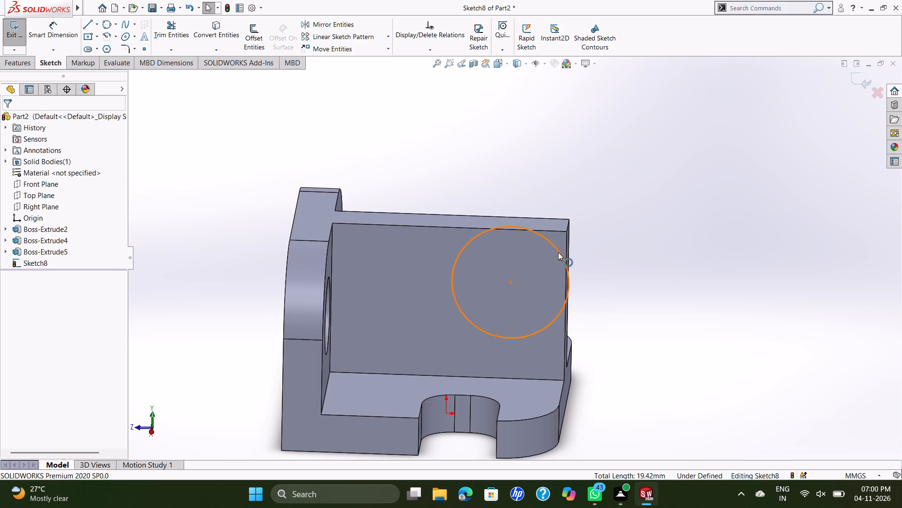
Make the circle tangent to the upper edge of the web face.
{"action": "left_click", "coordinate": [548, 239]}
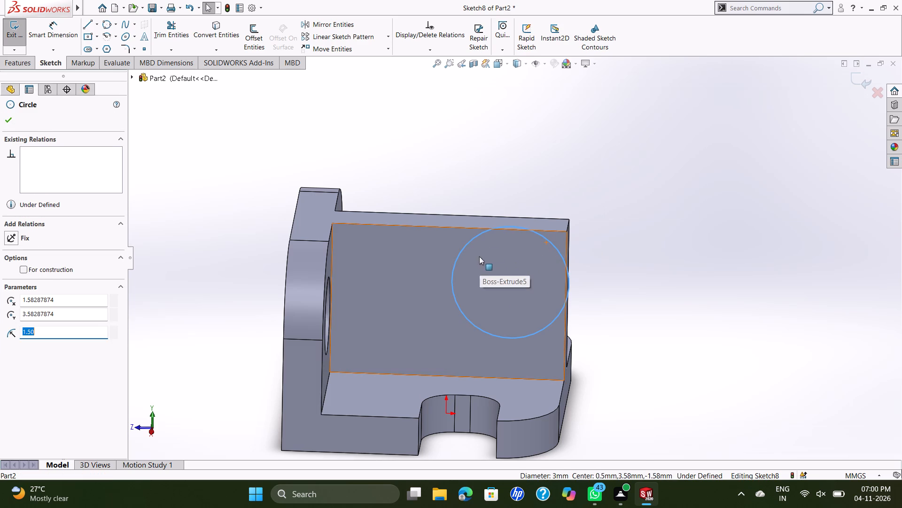
{"action": "left_click", "coordinate": [558, 232], "text": "ctrl"}
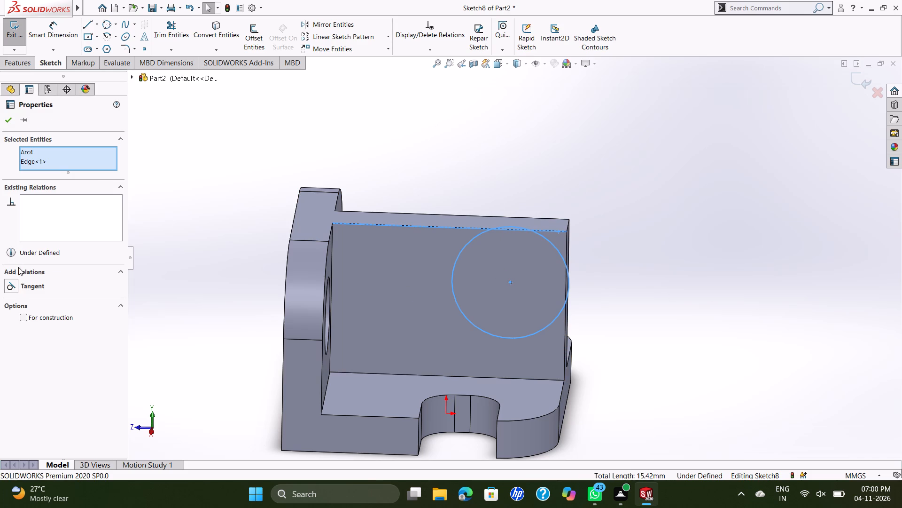
{"action": "left_click", "coordinate": [15, 289]}
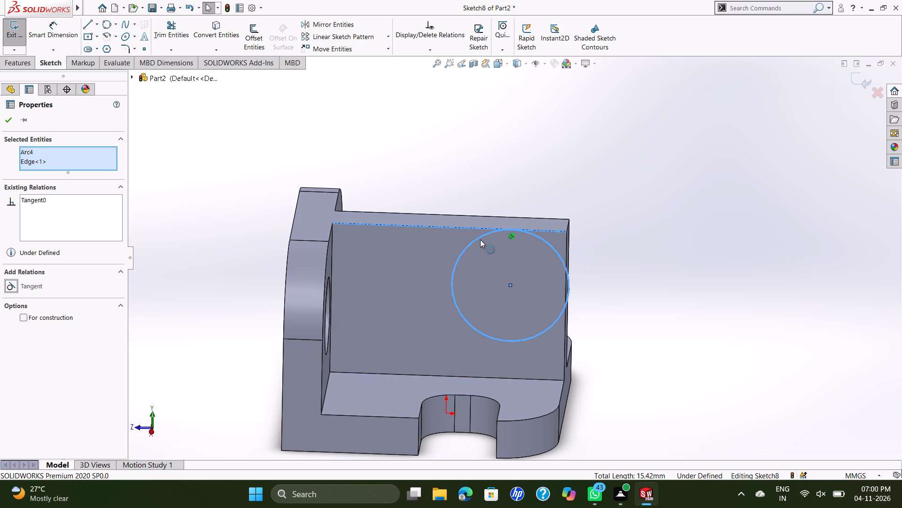
{"action": "scroll", "coordinate": [502, 232], "scroll_direction": "up", "scroll_amount": 1}
{"action": "scroll", "coordinate": [514, 233], "scroll_direction": "down", "scroll_amount": 5}
{"action": "scroll", "coordinate": [521, 241], "scroll_direction": "up", "scroll_amount": 5}
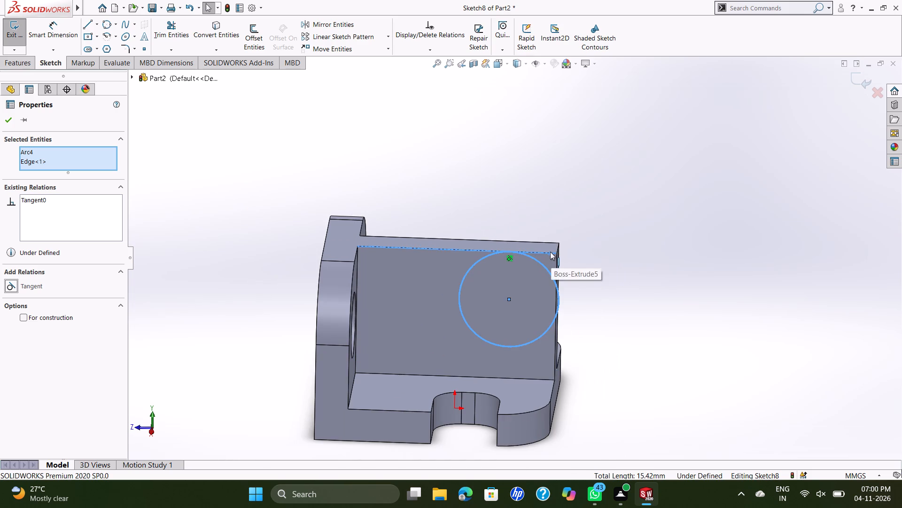
{"action": "scroll", "coordinate": [550, 251], "scroll_direction": "down", "scroll_amount": 2}
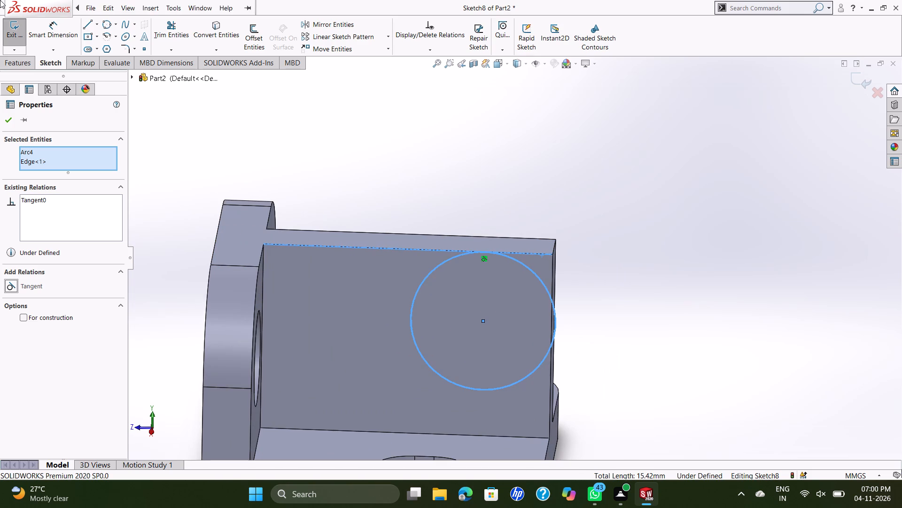
{"action": "left_click", "coordinate": [10, 121]}
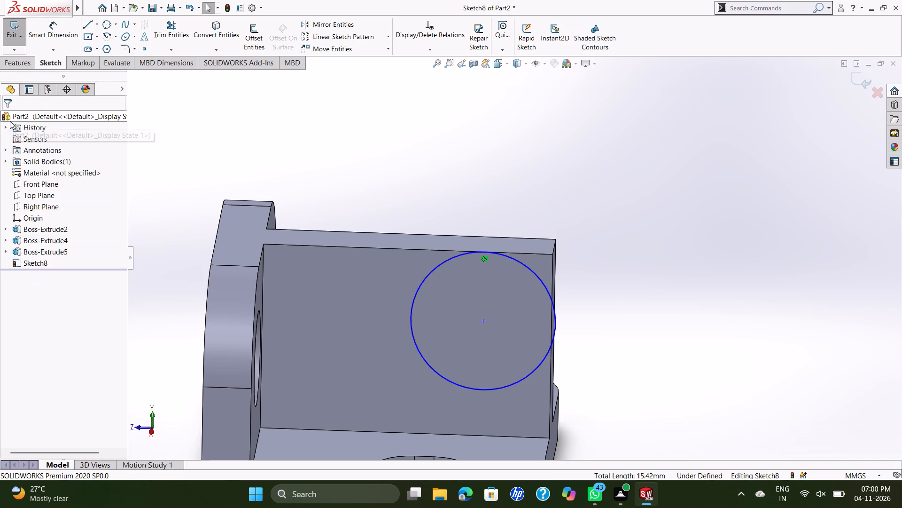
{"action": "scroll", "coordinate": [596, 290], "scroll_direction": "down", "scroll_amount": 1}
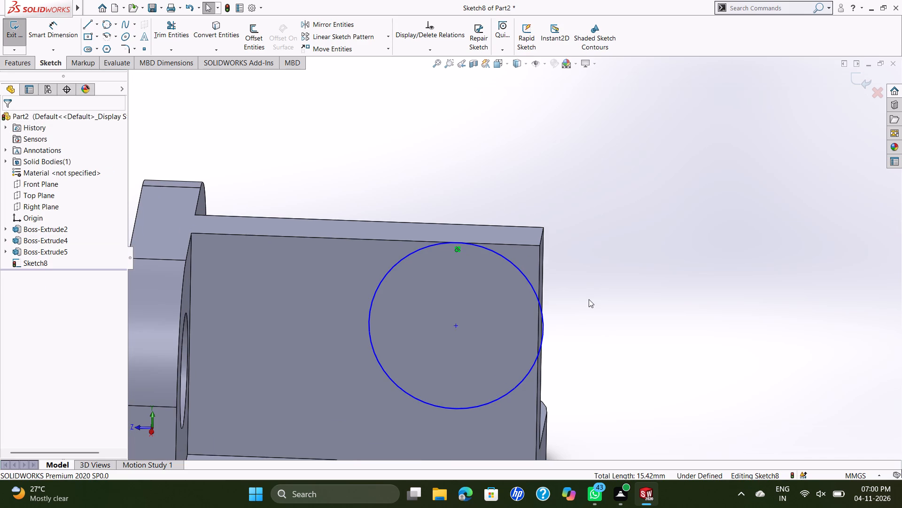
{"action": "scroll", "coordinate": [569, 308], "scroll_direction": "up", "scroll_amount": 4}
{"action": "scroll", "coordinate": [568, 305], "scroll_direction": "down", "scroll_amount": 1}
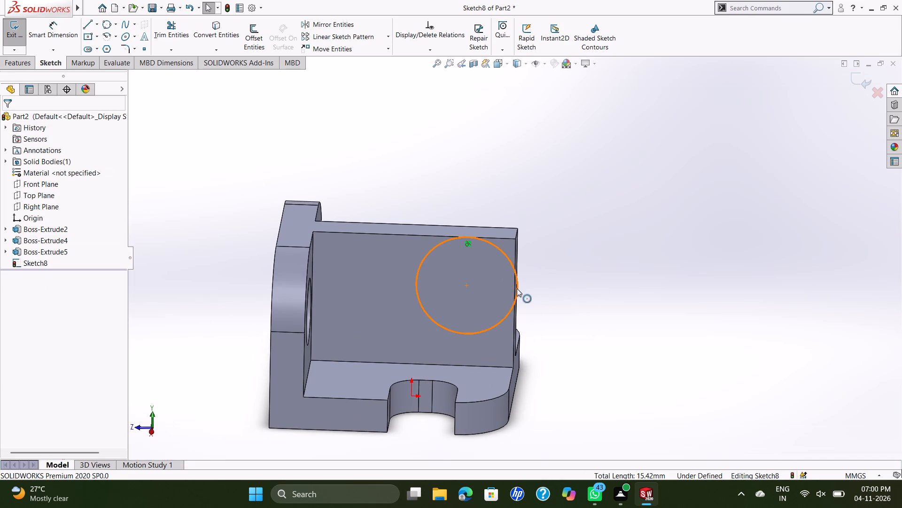
Make the circle tangent to the free vertical edge of the web face.
{"action": "left_click", "coordinate": [517, 287]}
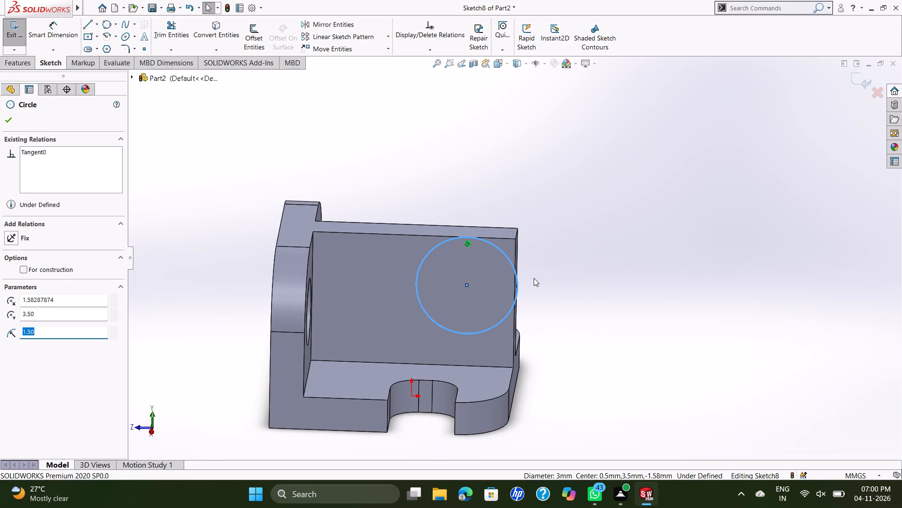
{"action": "left_click", "coordinate": [513, 286], "text": "ctrl"}
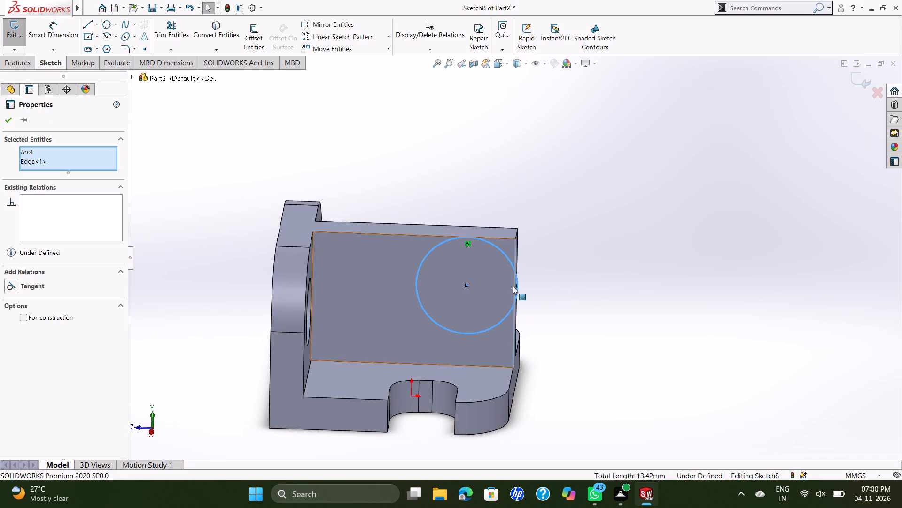
{"action": "left_click", "coordinate": [8, 285]}
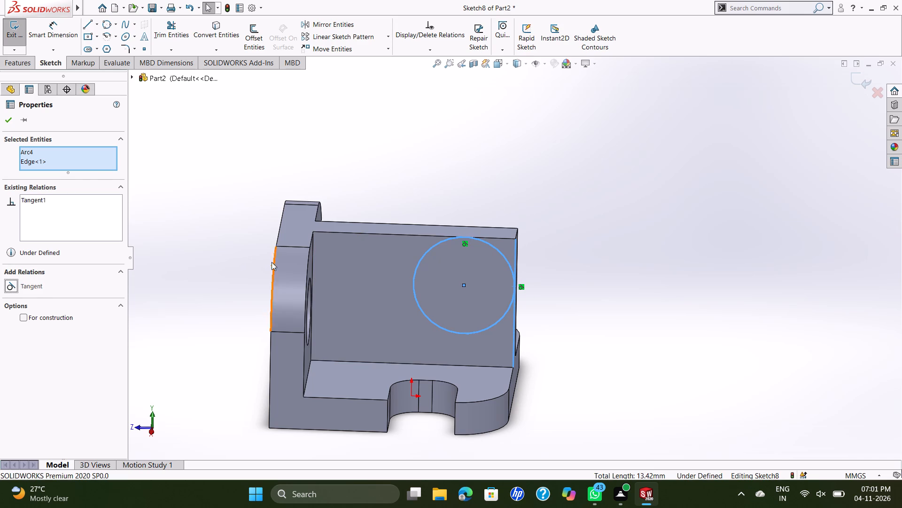
{"action": "left_click", "coordinate": [10, 122]}
Dimension the distance along the web from its upper corner at the wall to the circle's centre, keeping the dimension as placed.
{"action": "scroll", "coordinate": [552, 283], "scroll_direction": "down", "scroll_amount": 2}
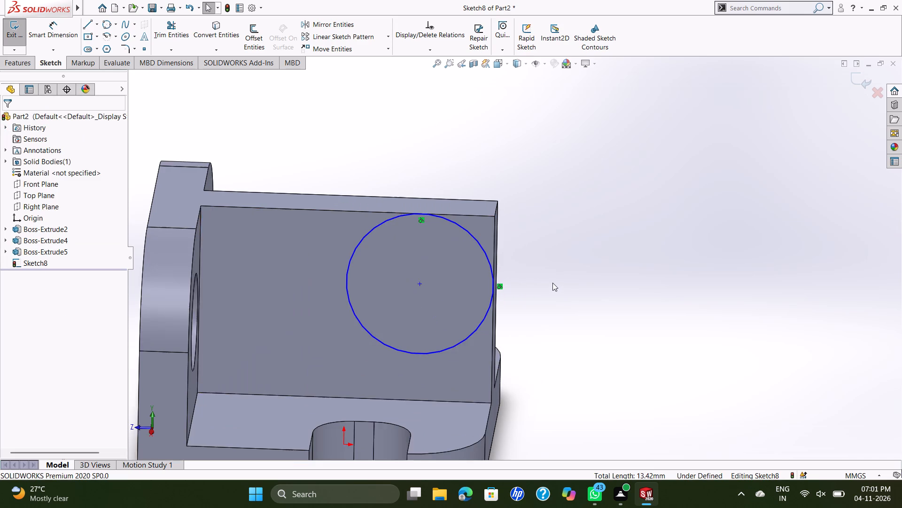
{"action": "scroll", "coordinate": [552, 283], "scroll_direction": "up", "scroll_amount": 1}
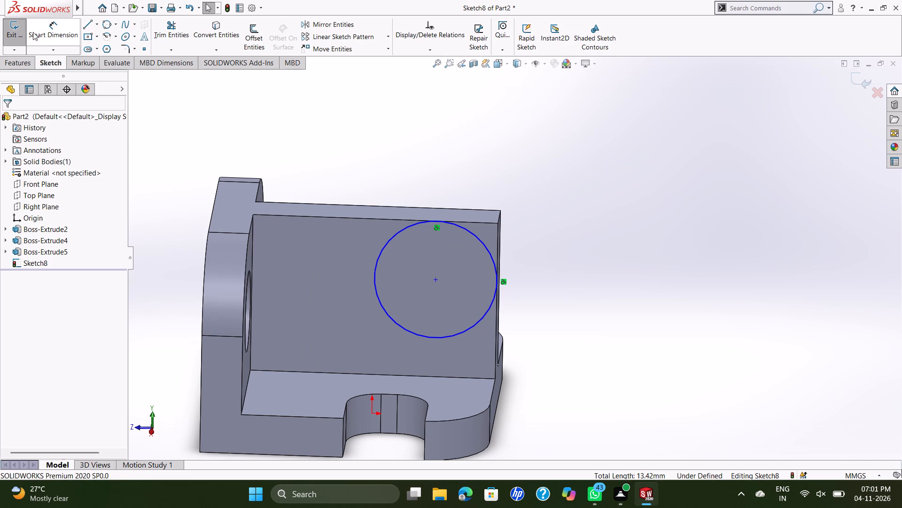
{"action": "left_click_drag", "start_coordinate": [48, 26], "coordinate": [58, 23]}
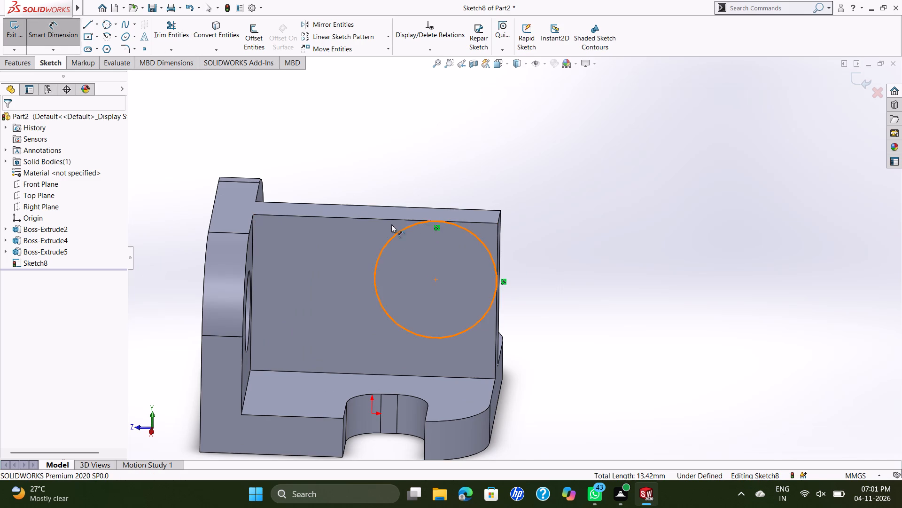
{"action": "left_click", "coordinate": [253, 215]}
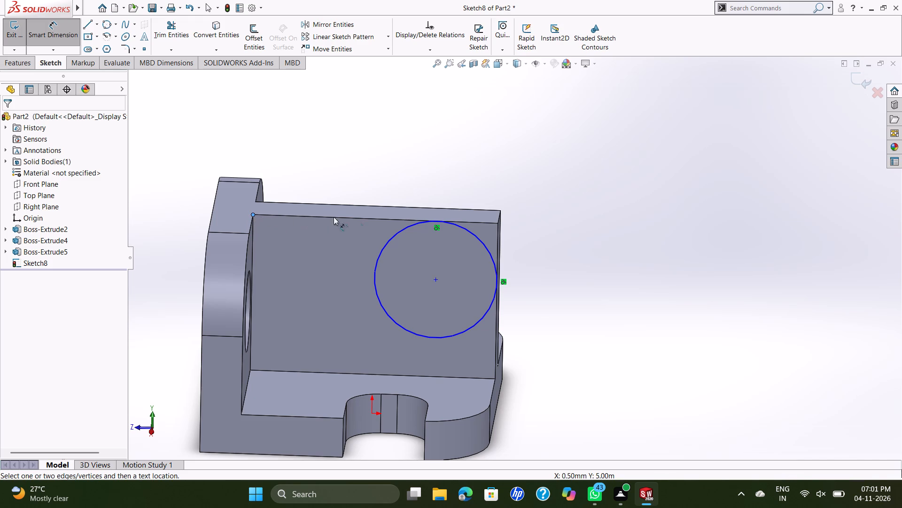
{"action": "left_click", "coordinate": [436, 220]}
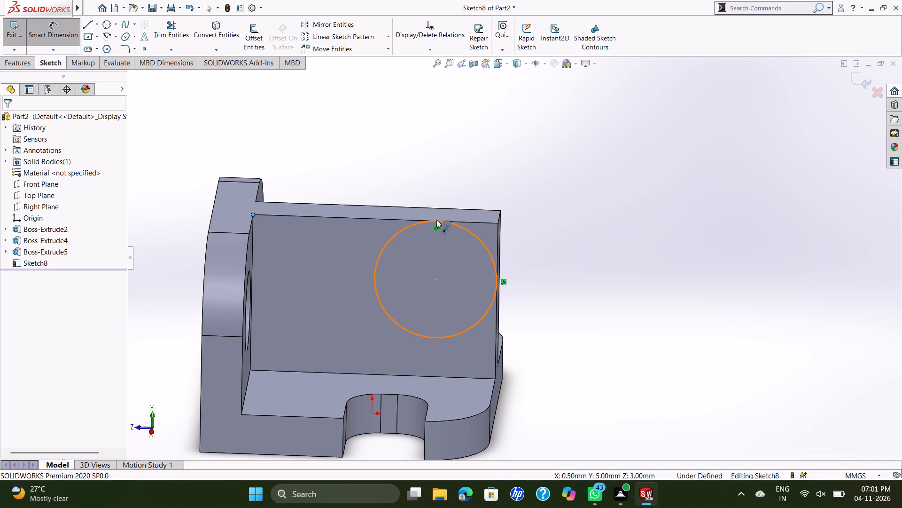
{"action": "left_click", "coordinate": [424, 184]}
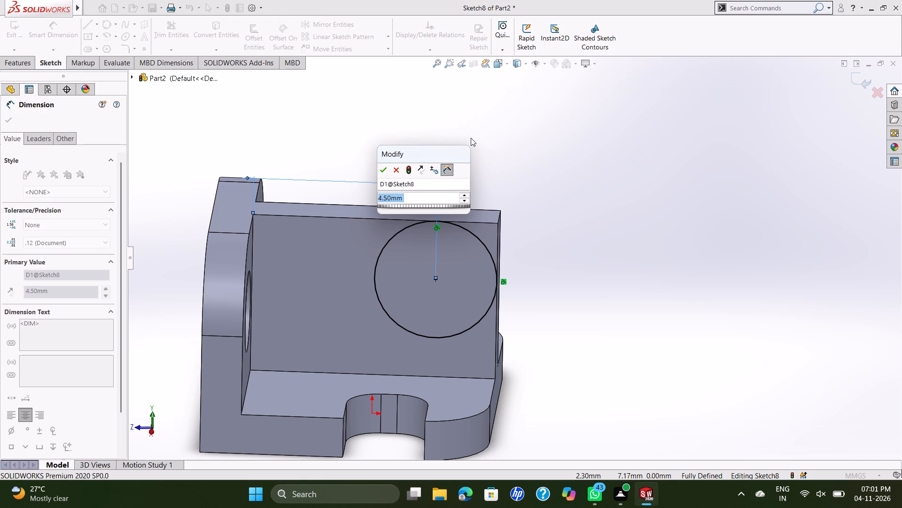
{"action": "key", "text": "3"}
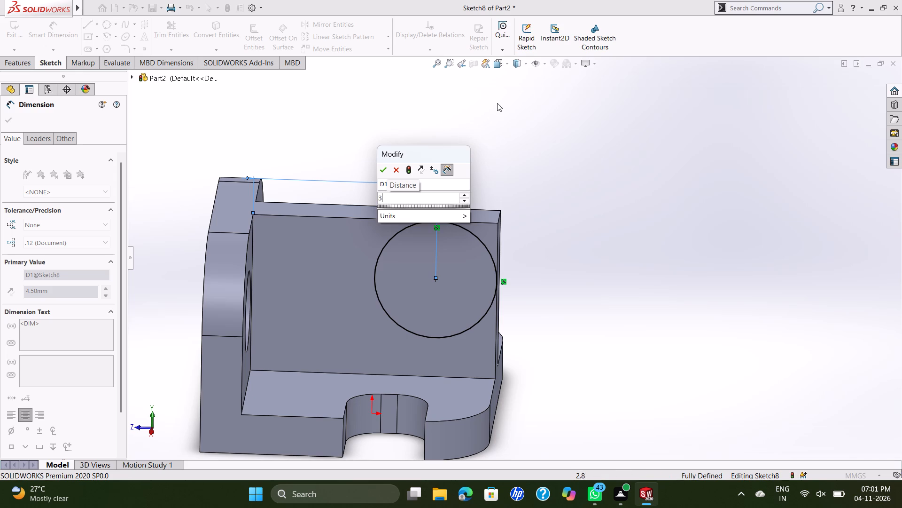
{"action": "key", "text": "Escape"}
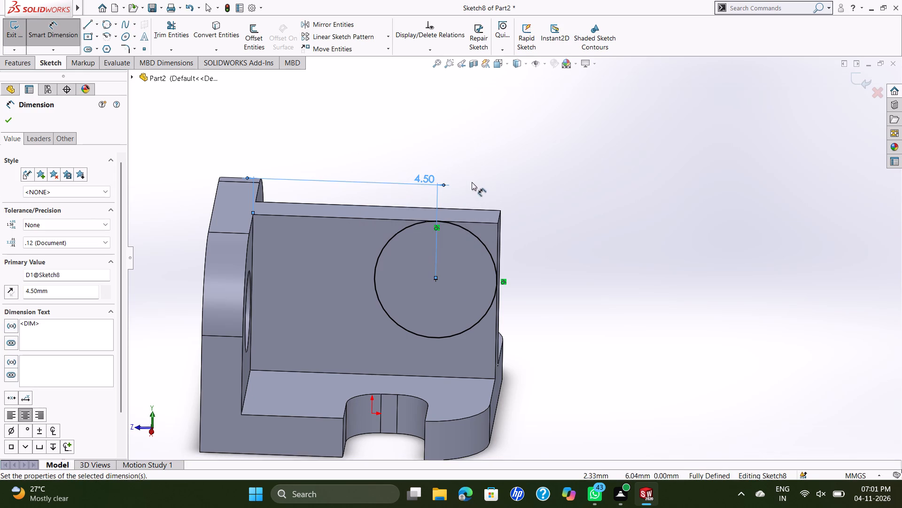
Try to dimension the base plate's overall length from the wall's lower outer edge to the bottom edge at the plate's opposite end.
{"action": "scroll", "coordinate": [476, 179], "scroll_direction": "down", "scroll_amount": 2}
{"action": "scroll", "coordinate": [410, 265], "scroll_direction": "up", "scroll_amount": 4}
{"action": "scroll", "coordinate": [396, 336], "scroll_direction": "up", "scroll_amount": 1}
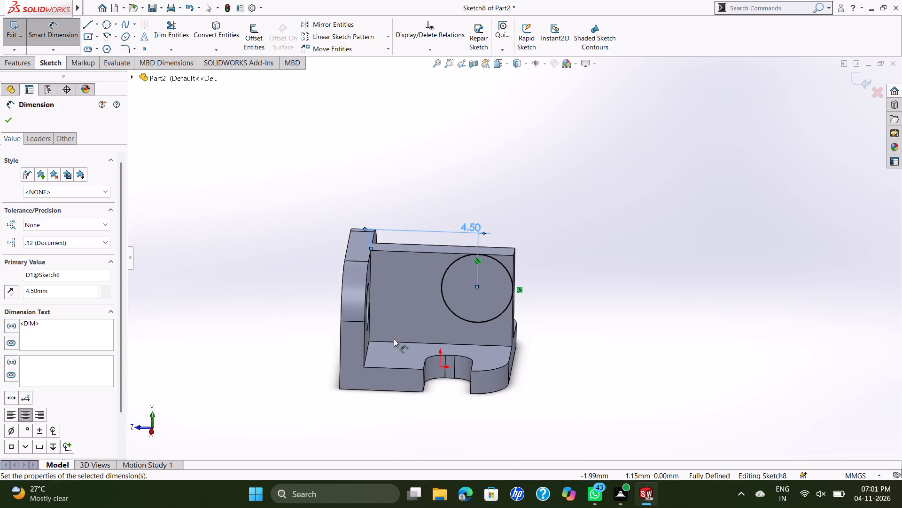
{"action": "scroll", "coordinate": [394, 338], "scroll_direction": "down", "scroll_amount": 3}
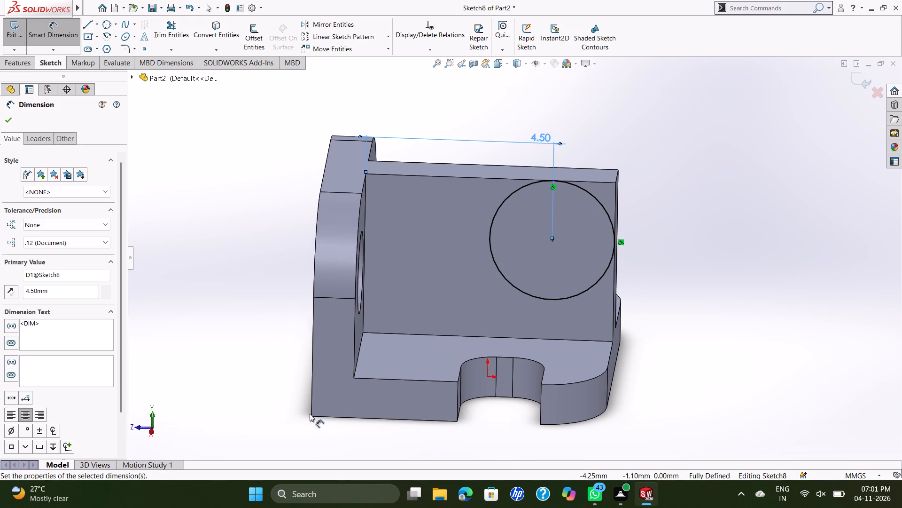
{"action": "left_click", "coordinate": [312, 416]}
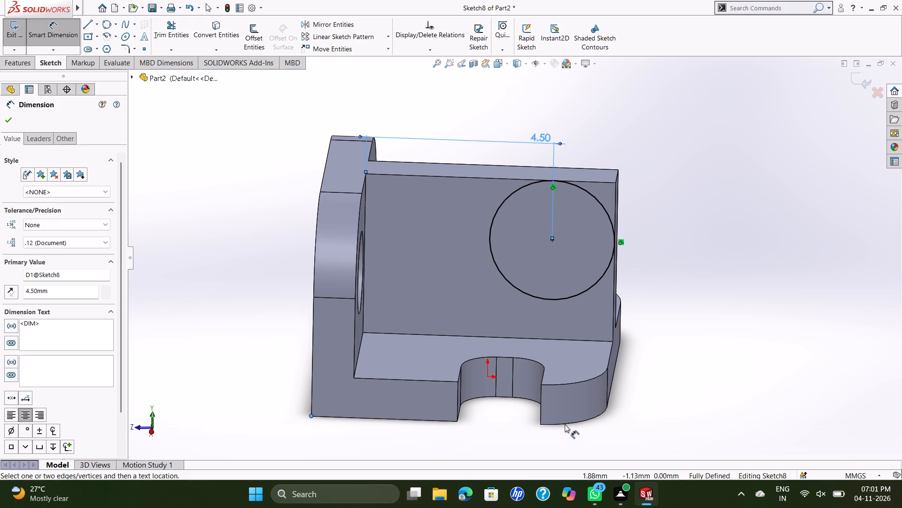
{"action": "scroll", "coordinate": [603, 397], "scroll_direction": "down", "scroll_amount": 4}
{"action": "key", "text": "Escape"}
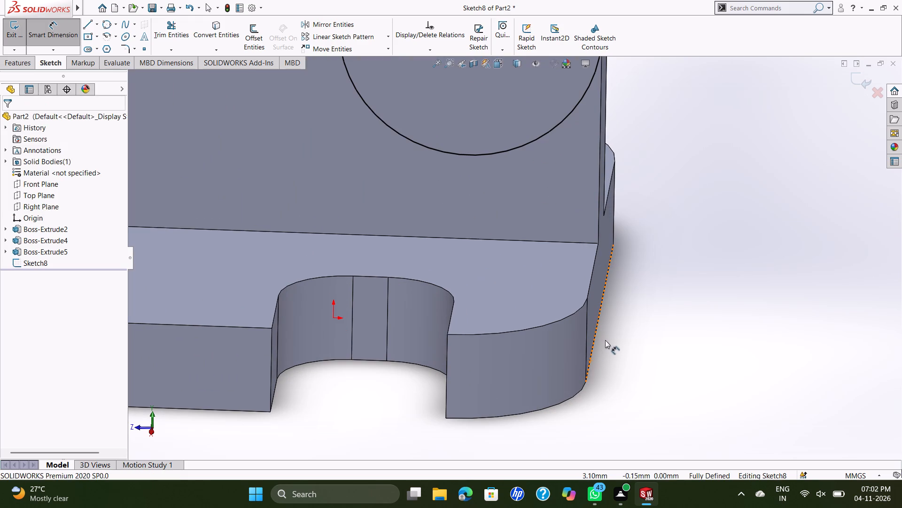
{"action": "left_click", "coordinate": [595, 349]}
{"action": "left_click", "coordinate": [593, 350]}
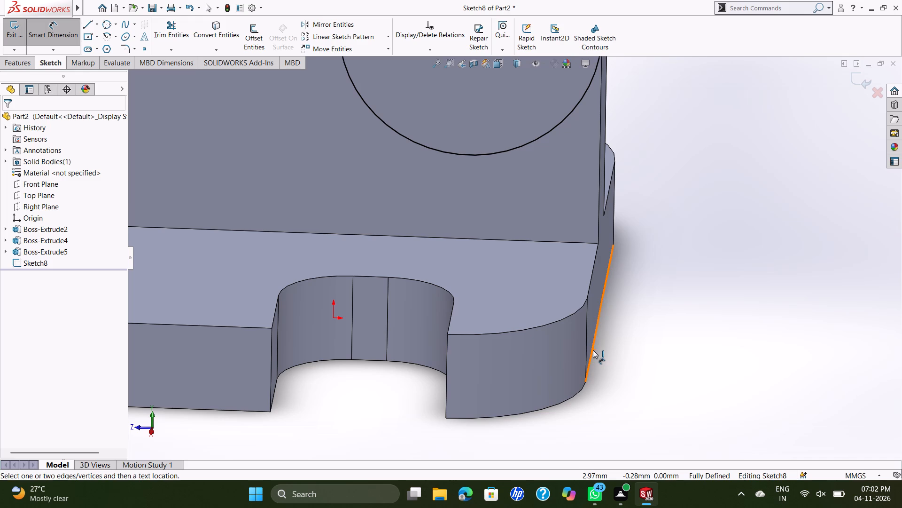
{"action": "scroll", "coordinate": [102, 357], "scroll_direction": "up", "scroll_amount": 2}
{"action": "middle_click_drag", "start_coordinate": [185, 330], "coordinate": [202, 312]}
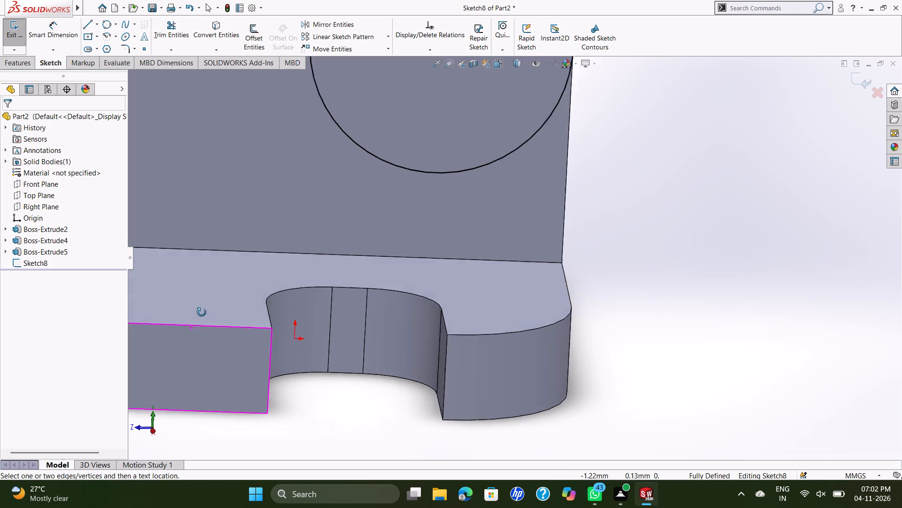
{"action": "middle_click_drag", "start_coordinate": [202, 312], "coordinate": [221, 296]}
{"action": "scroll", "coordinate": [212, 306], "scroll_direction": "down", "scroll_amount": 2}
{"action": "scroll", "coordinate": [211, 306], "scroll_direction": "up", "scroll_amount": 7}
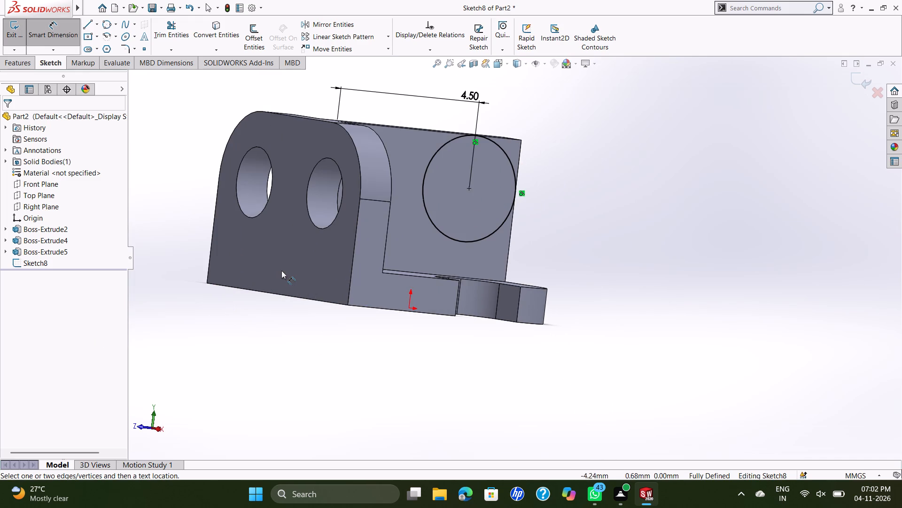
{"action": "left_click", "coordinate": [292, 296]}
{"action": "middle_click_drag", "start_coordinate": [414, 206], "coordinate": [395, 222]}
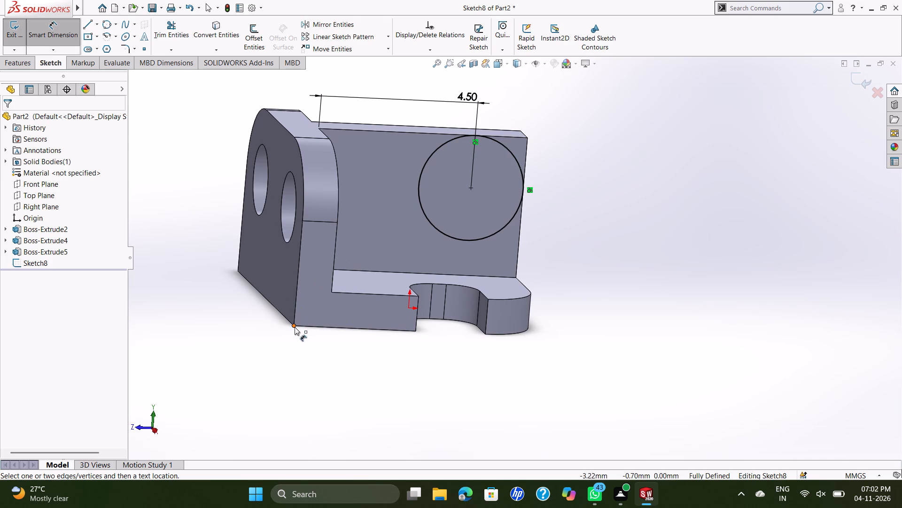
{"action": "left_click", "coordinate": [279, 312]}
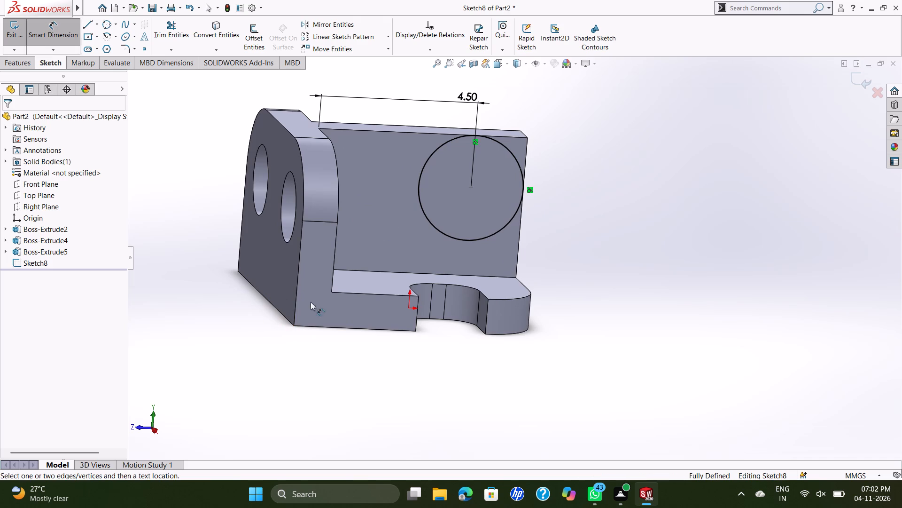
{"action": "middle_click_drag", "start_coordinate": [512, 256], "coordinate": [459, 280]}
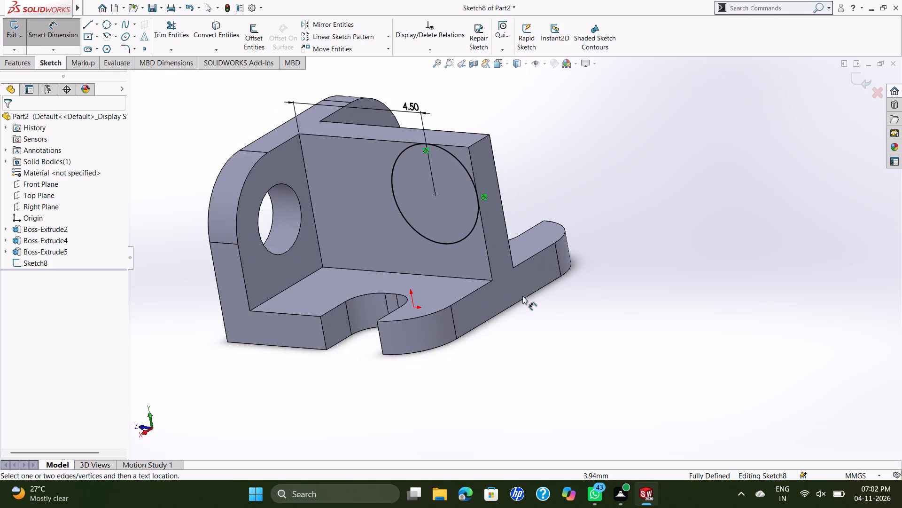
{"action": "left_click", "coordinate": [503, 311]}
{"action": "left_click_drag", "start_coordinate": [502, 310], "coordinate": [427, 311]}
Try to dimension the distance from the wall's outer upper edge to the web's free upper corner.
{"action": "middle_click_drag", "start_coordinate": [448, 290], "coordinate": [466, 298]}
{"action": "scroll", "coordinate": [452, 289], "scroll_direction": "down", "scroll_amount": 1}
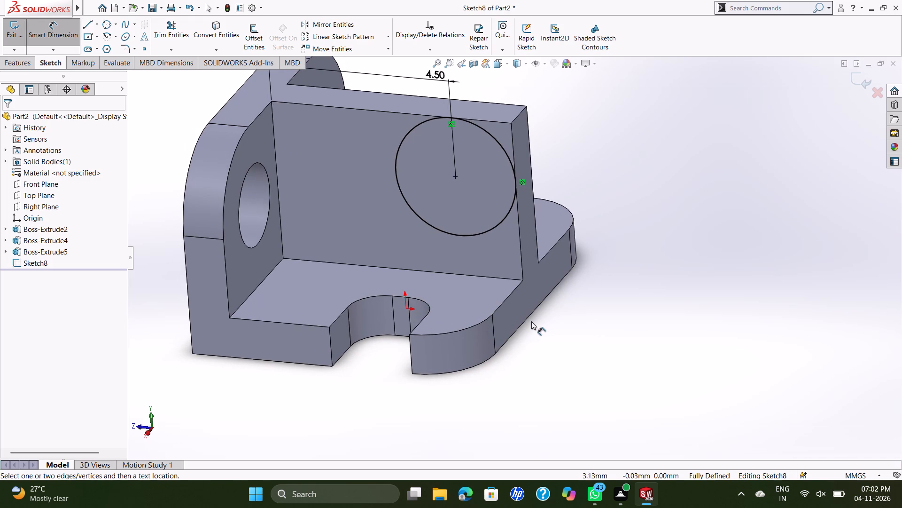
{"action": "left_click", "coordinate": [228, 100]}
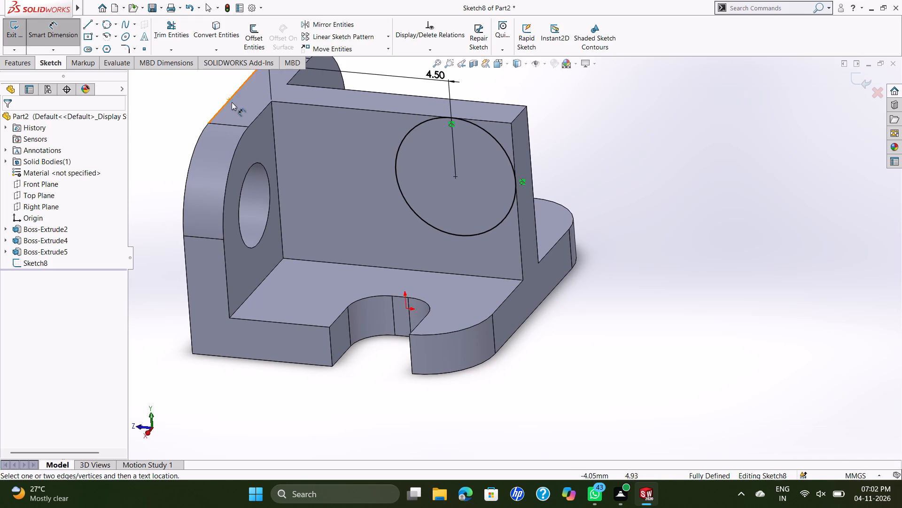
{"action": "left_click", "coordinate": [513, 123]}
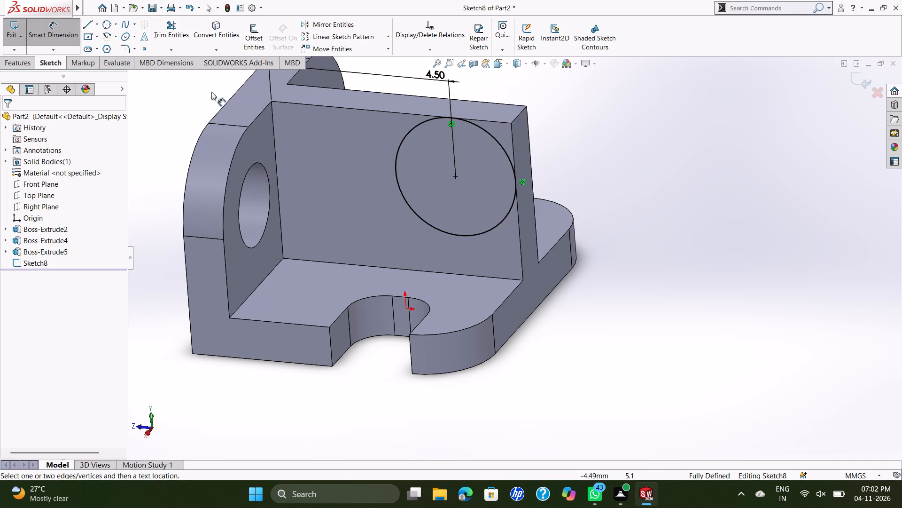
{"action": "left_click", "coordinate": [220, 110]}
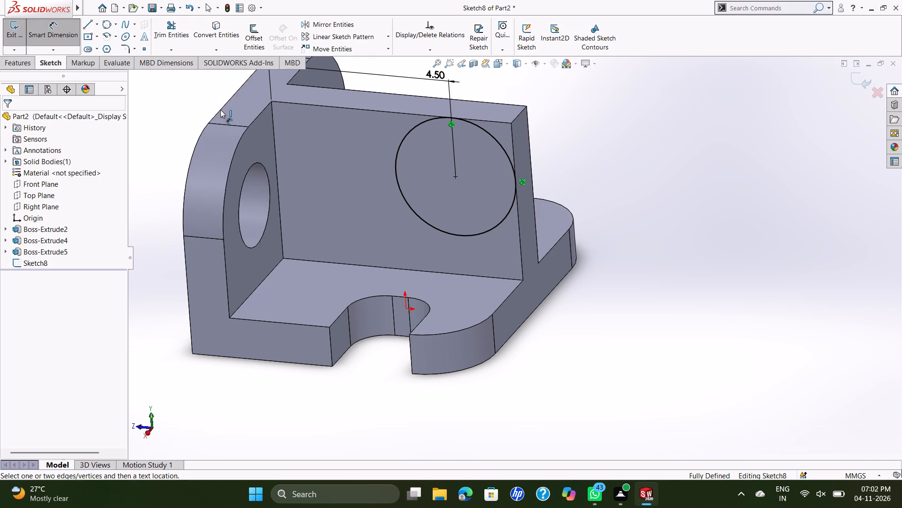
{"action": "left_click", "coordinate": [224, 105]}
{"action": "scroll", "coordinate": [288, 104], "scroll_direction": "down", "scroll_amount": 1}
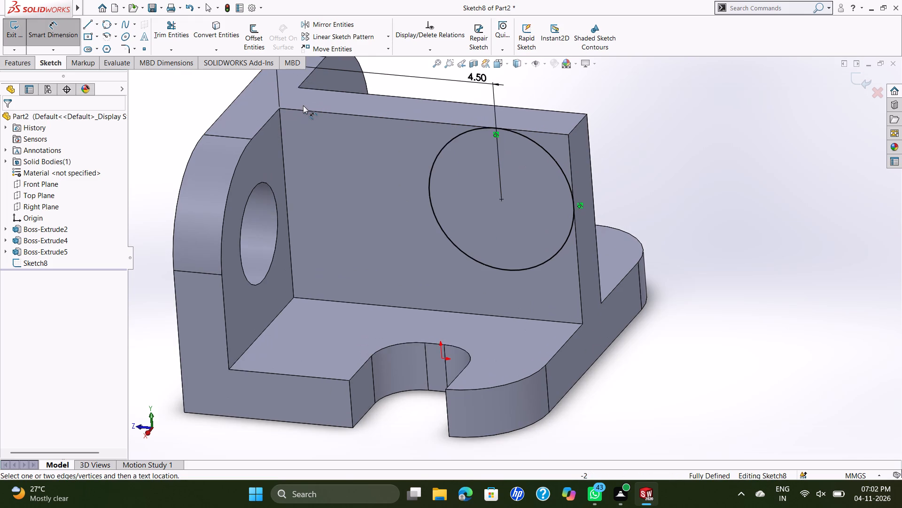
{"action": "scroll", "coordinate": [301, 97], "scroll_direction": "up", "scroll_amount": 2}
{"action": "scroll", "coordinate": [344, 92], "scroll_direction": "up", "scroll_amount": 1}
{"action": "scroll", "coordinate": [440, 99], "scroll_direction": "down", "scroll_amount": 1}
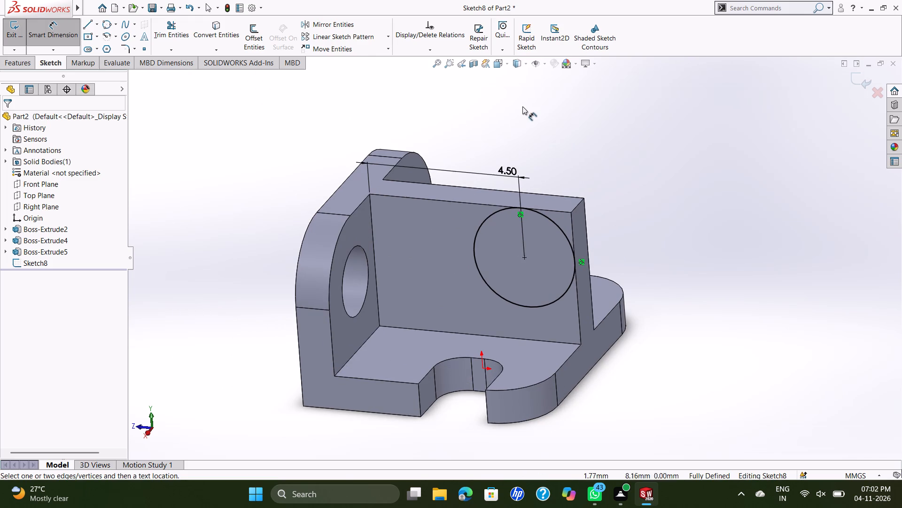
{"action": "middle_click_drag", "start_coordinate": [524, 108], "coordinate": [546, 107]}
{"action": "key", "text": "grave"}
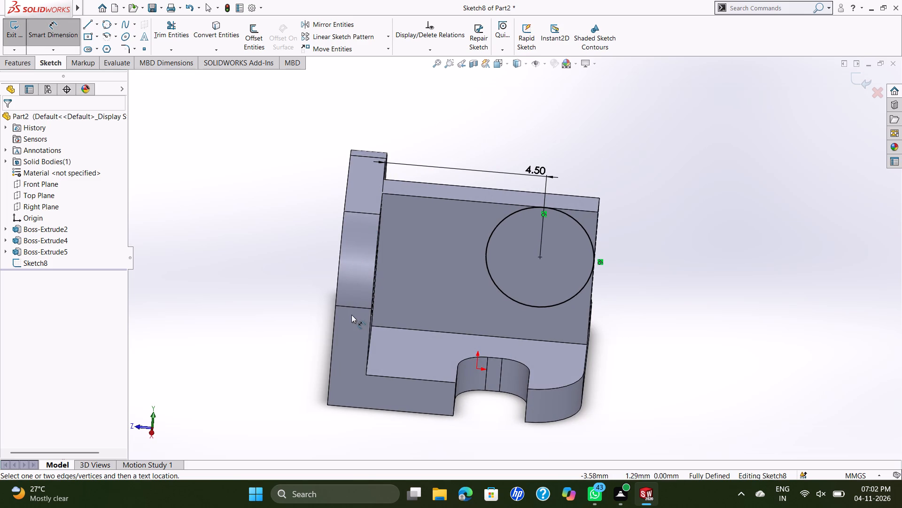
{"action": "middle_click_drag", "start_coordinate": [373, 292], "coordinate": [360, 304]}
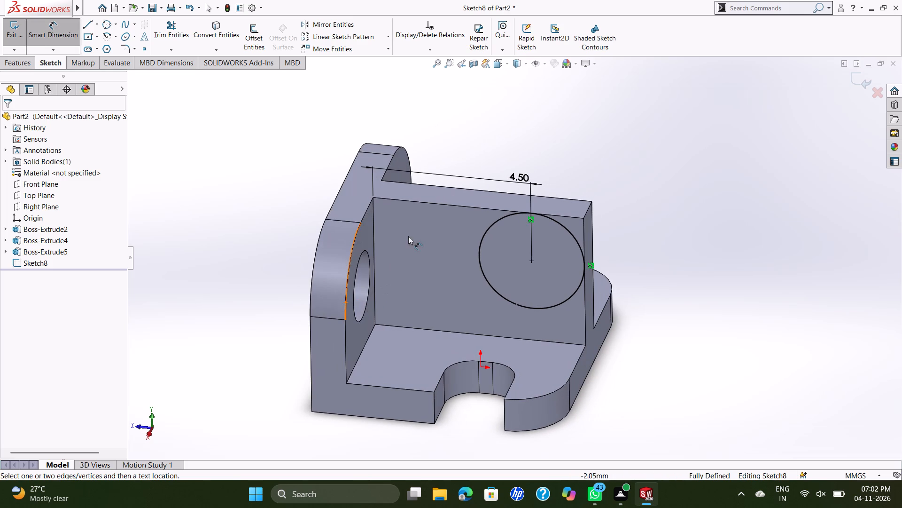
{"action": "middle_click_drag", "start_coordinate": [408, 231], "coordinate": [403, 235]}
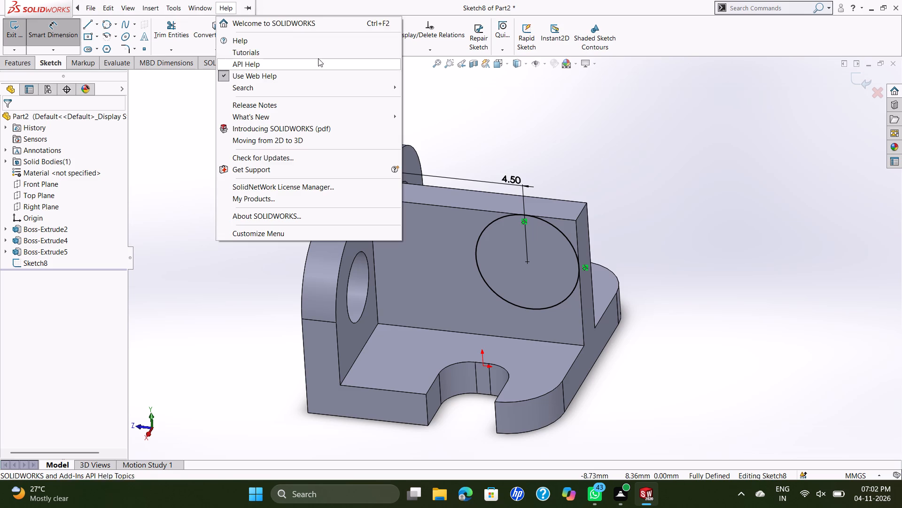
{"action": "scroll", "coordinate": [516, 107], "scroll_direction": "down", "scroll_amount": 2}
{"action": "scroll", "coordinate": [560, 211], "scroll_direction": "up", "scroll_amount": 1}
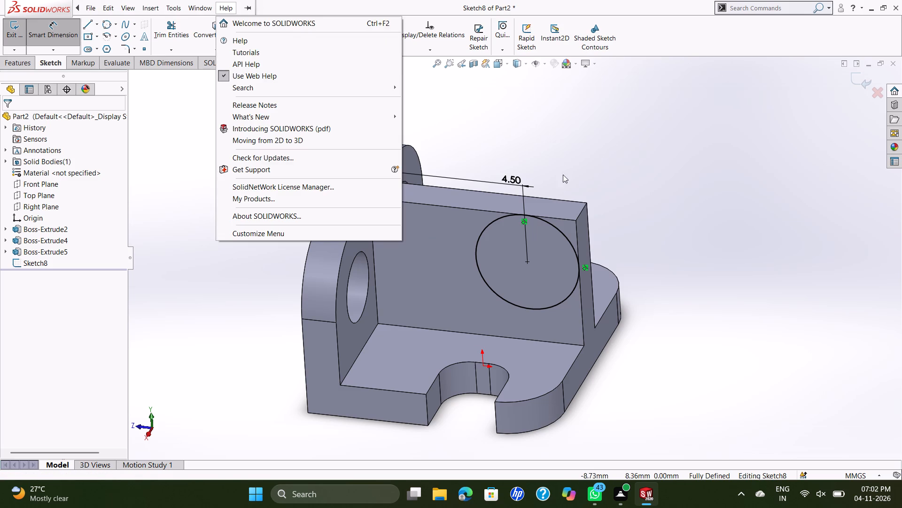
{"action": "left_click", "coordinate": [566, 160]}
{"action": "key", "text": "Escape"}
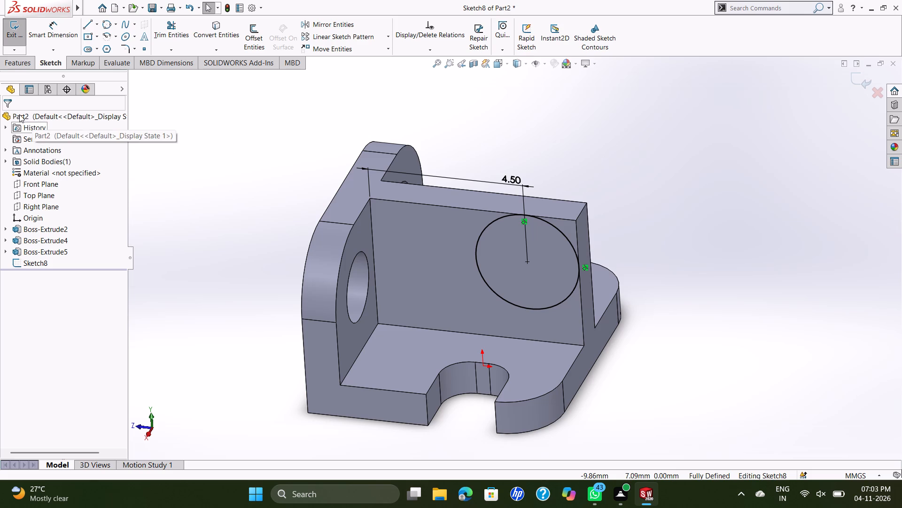
Extrude the circle on the web face as a boss, 1 mm outward and 2 mm blind in the second direction.
{"action": "left_click", "coordinate": [22, 61]}
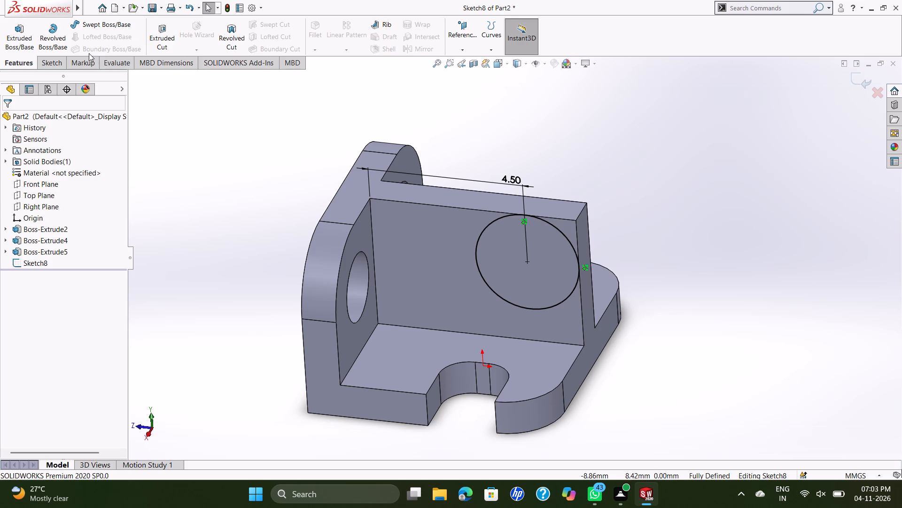
{"action": "left_click", "coordinate": [20, 37]}
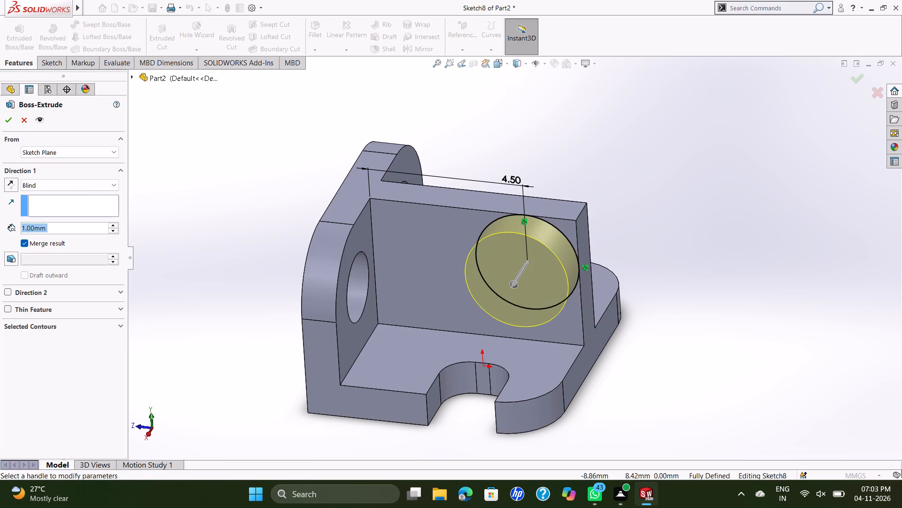
{"action": "middle_click_drag", "start_coordinate": [134, 264], "coordinate": [136, 265]}
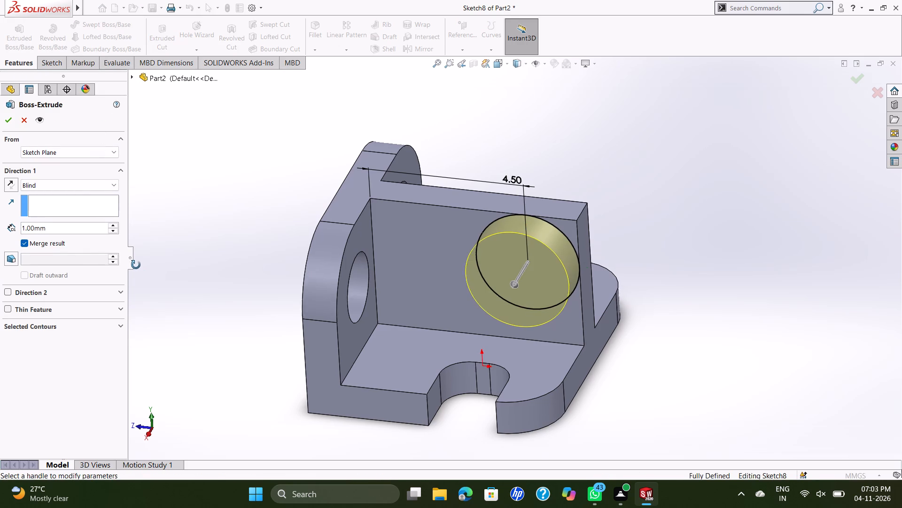
{"action": "middle_click_drag", "start_coordinate": [136, 265], "coordinate": [101, 275]}
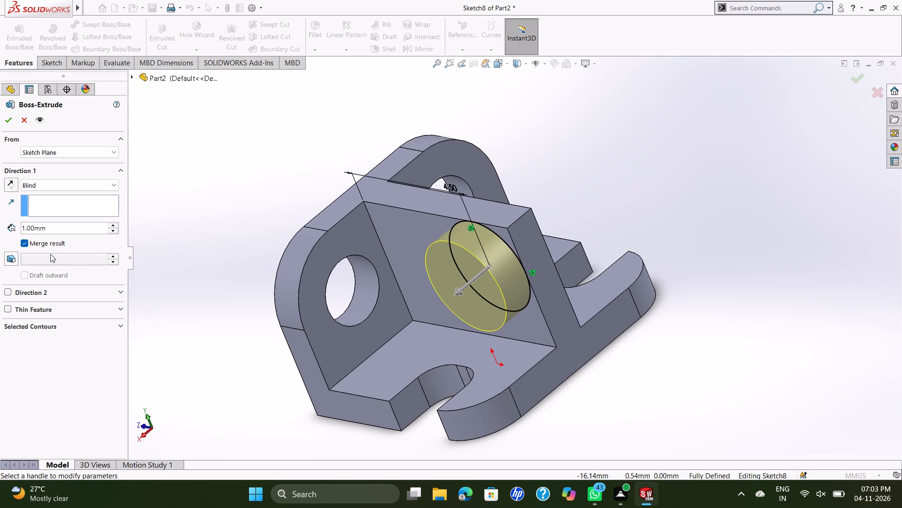
{"action": "left_click", "coordinate": [28, 294]}
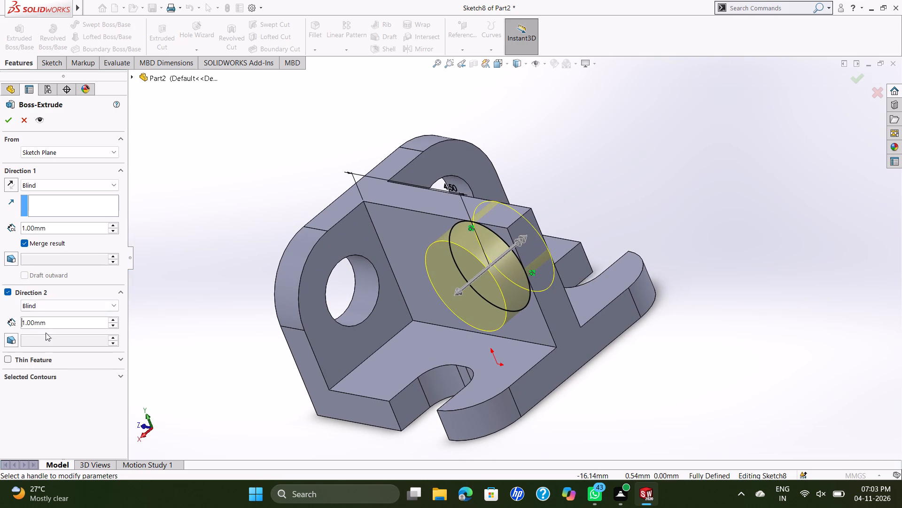
{"action": "left_click_drag", "start_coordinate": [51, 322], "coordinate": [16, 317]}
{"action": "key", "text": "2"}
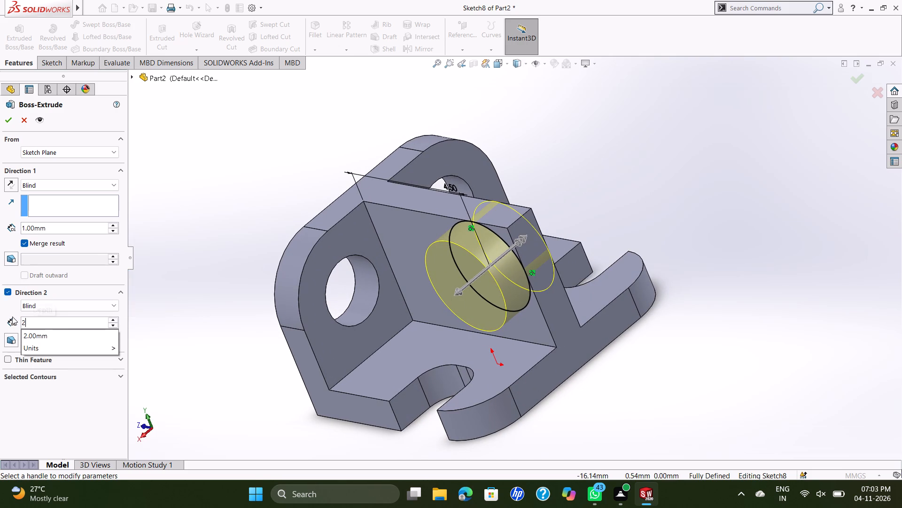
{"action": "key", "text": "Return"}
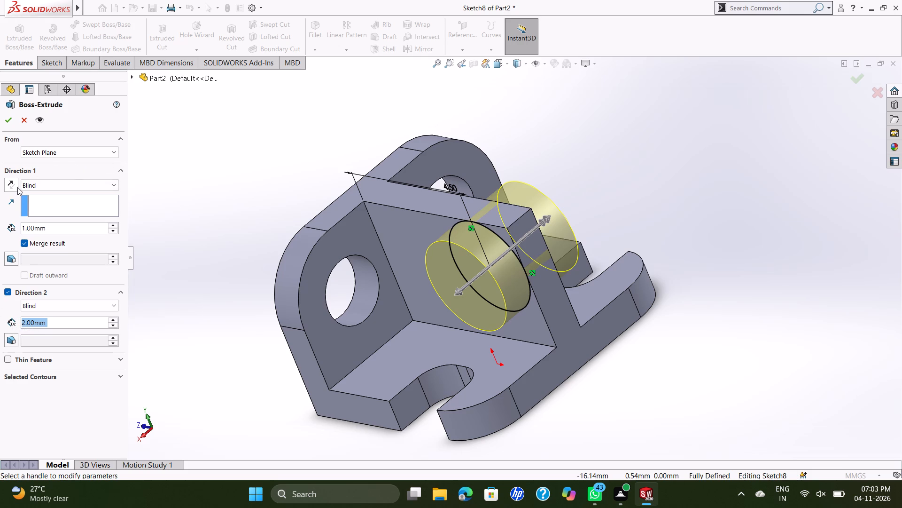
{"action": "left_click", "coordinate": [8, 119]}
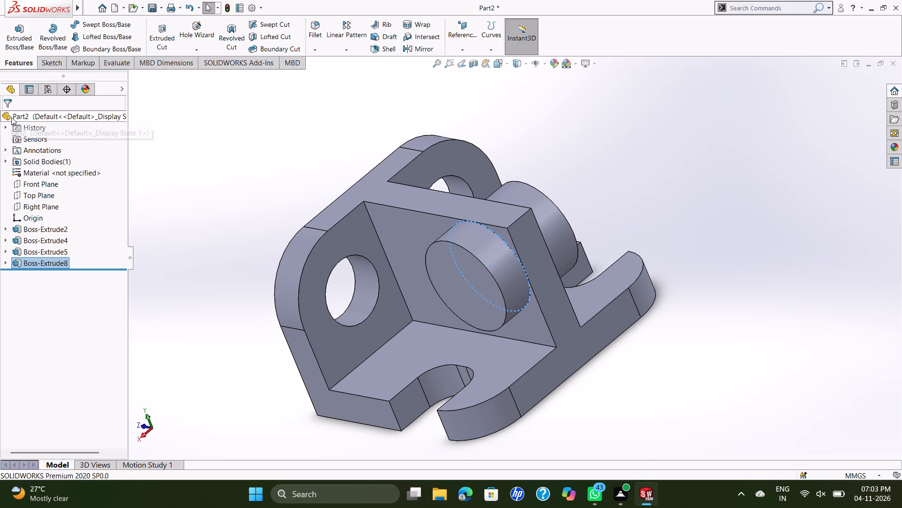
Start a sketch on the end face of the 1 mm boss and draw a circle about 1.6 mm in diameter near its centre.
{"action": "middle_click_drag", "start_coordinate": [416, 185], "coordinate": [452, 162]}
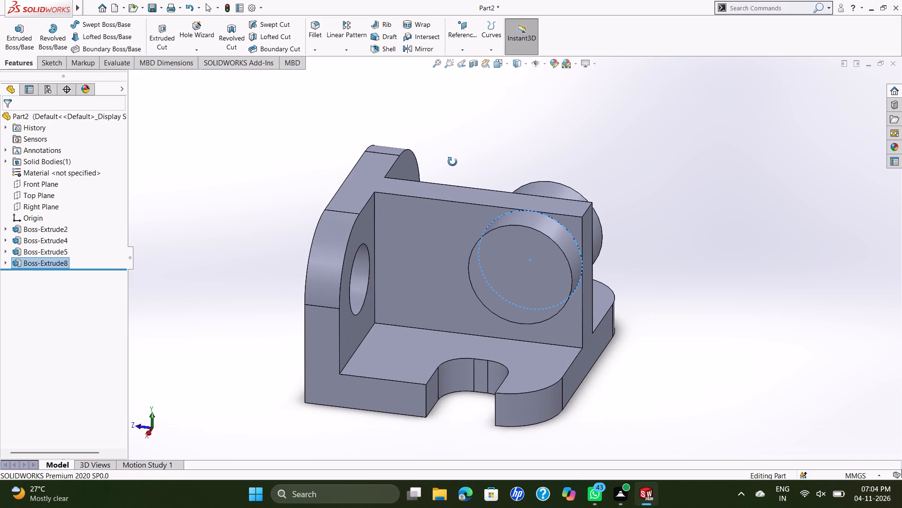
{"action": "middle_click_drag", "start_coordinate": [452, 162], "coordinate": [453, 121]}
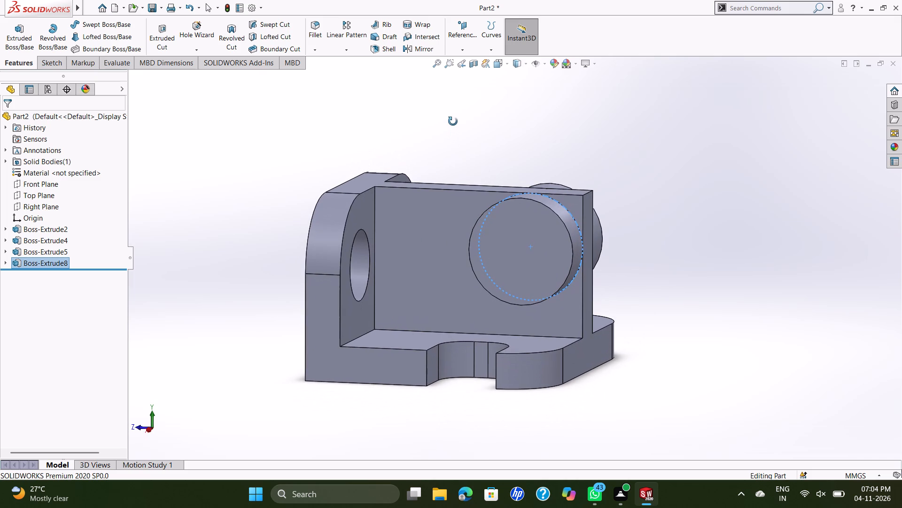
{"action": "middle_click_drag", "start_coordinate": [453, 121], "coordinate": [459, 172]}
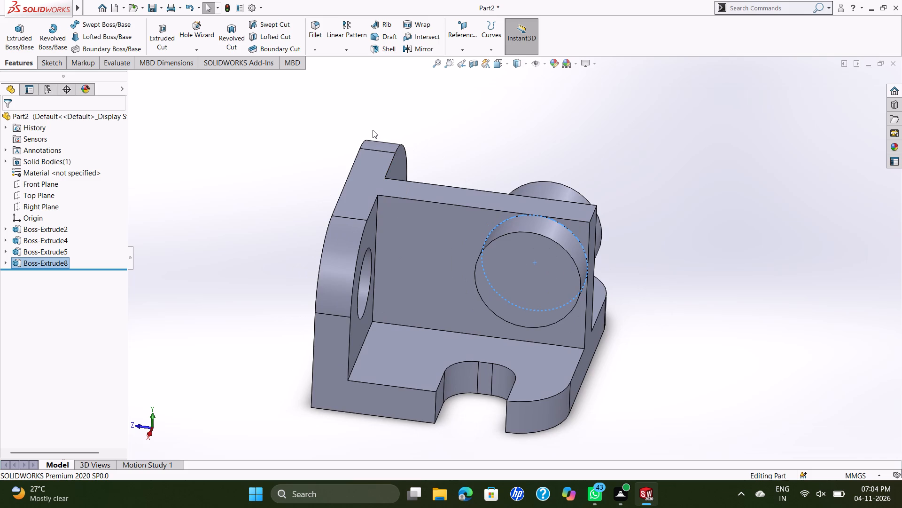
{"action": "middle_click_drag", "start_coordinate": [380, 127], "coordinate": [365, 119]}
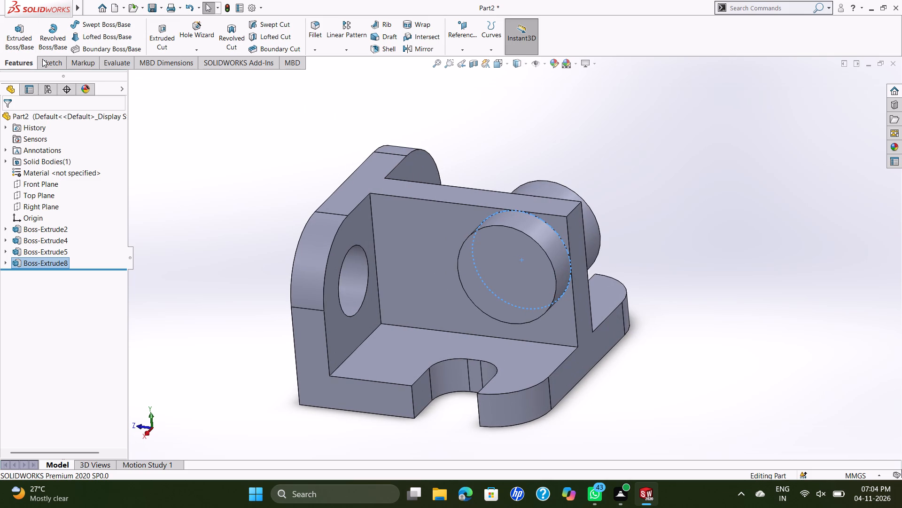
{"action": "left_click", "coordinate": [529, 277]}
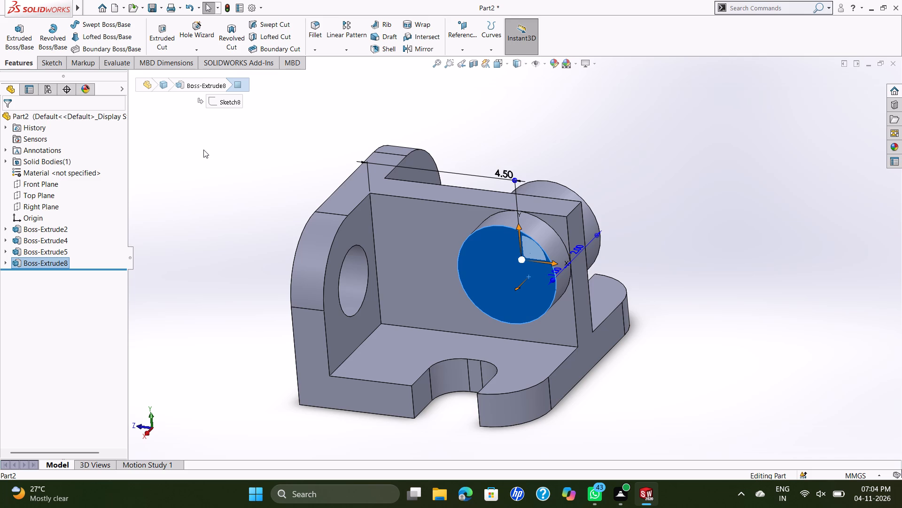
{"action": "right_click", "coordinate": [203, 149]}
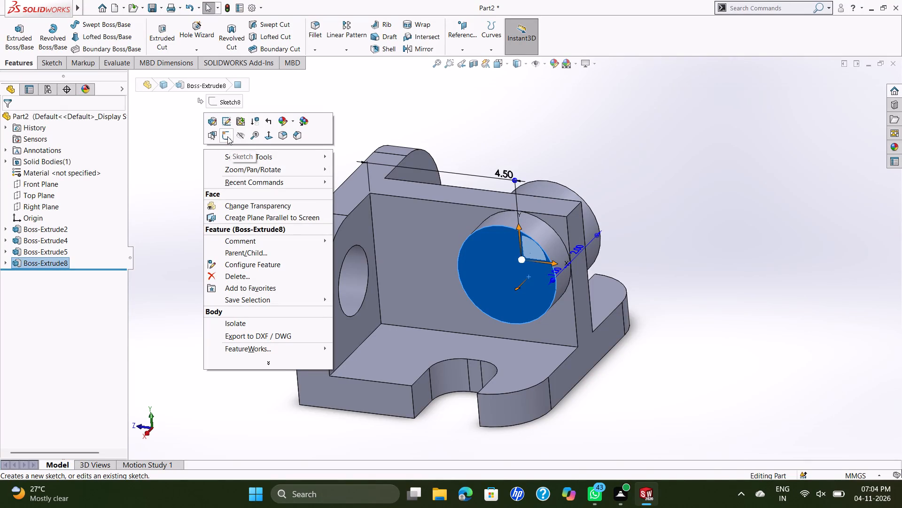
{"action": "left_click", "coordinate": [227, 136]}
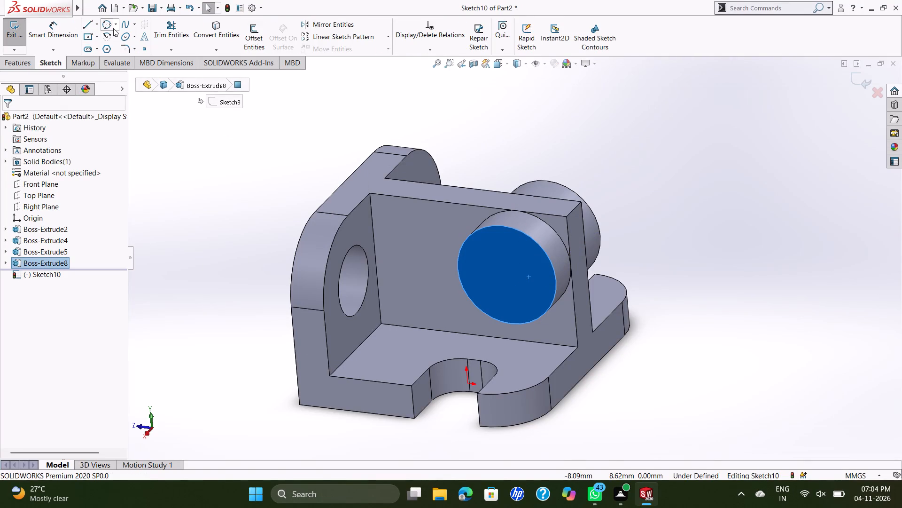
{"action": "left_click", "coordinate": [114, 28]}
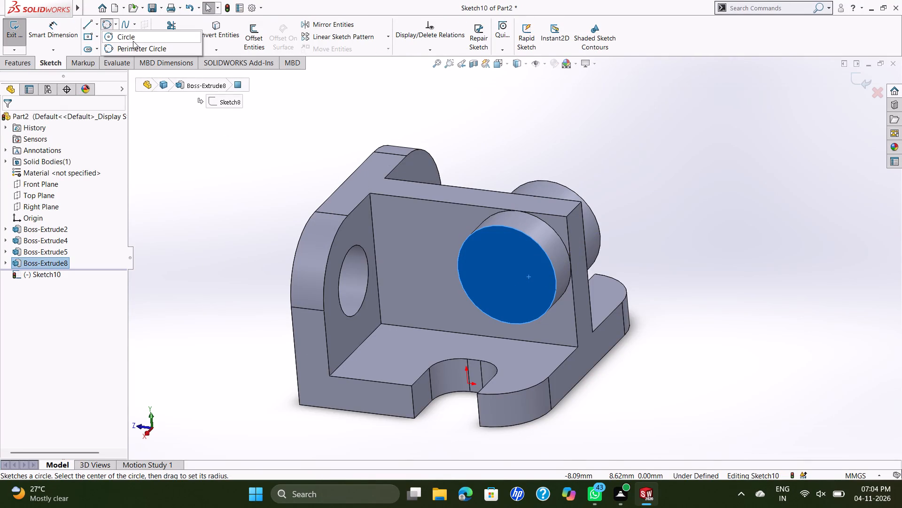
{"action": "left_click", "coordinate": [133, 40]}
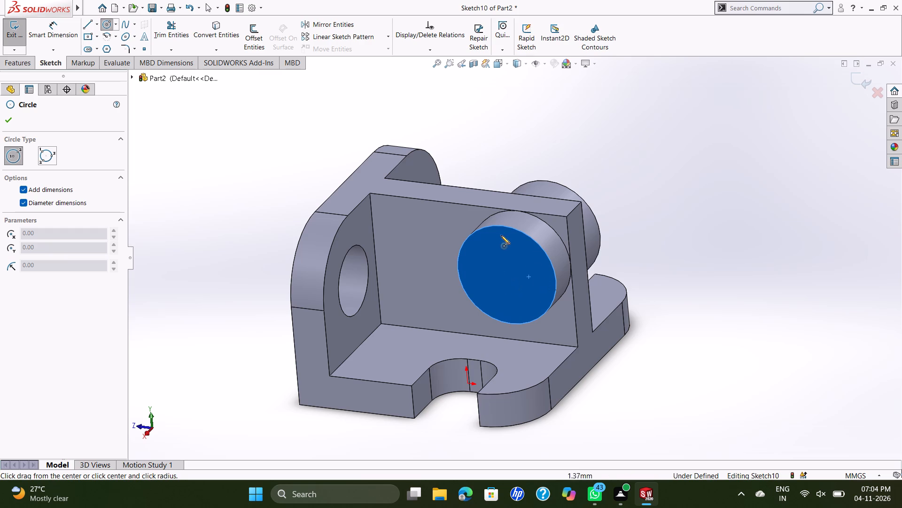
{"action": "left_click", "coordinate": [500, 270]}
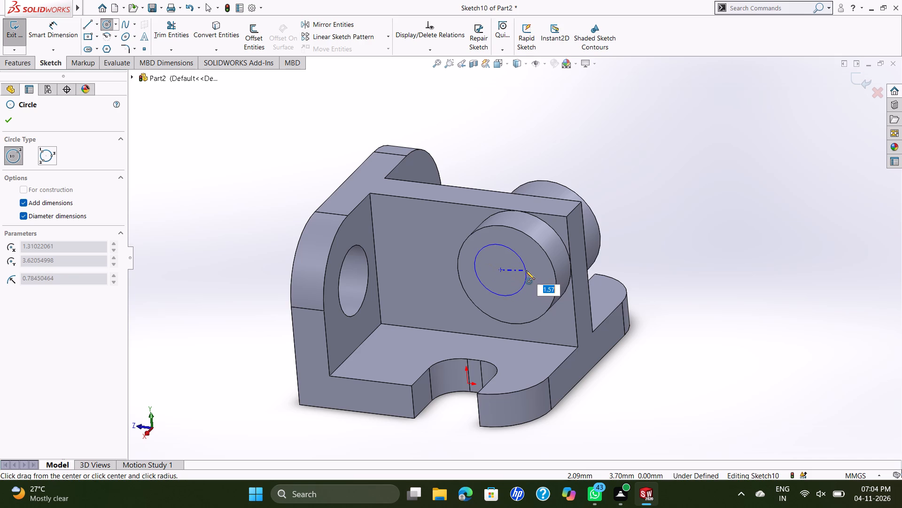
{"action": "left_click", "coordinate": [526, 270]}
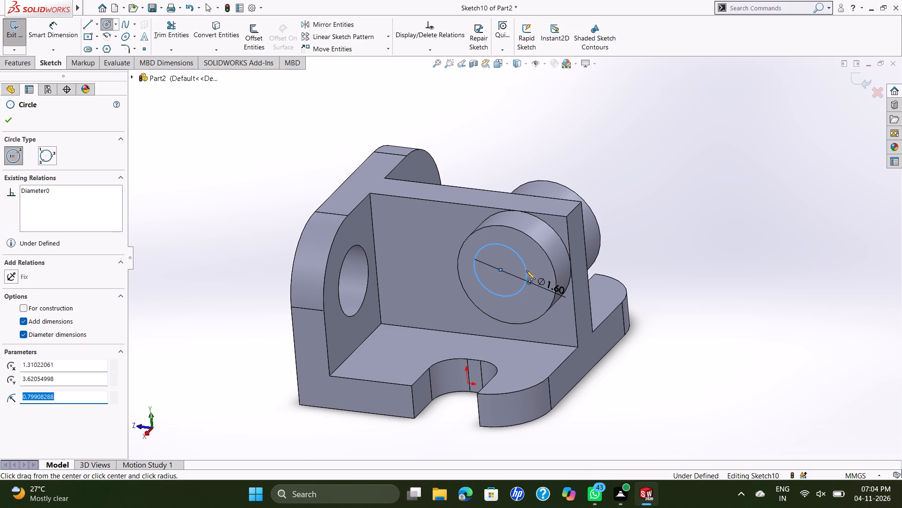
{"action": "type", "text": "1.5"}
{"action": "key", "text": "Return"}
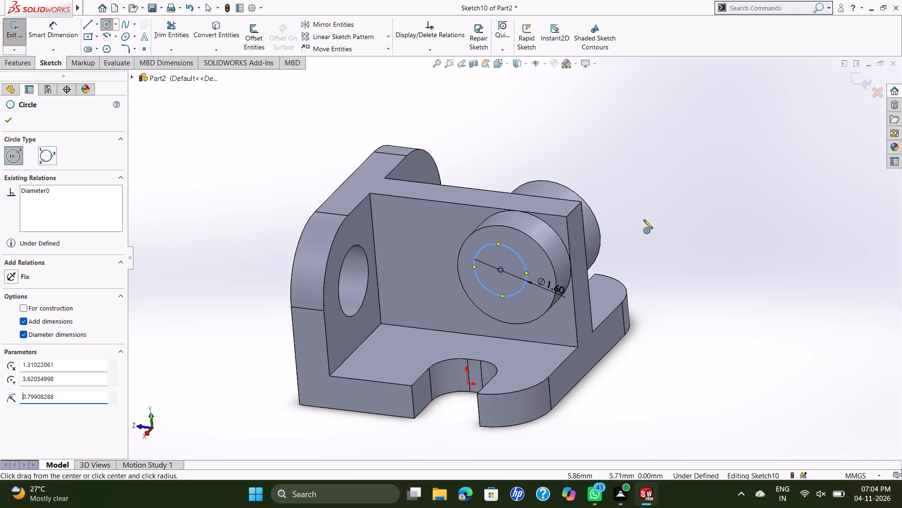
{"action": "left_click", "coordinate": [644, 220]}
{"action": "key", "text": "Escape"}
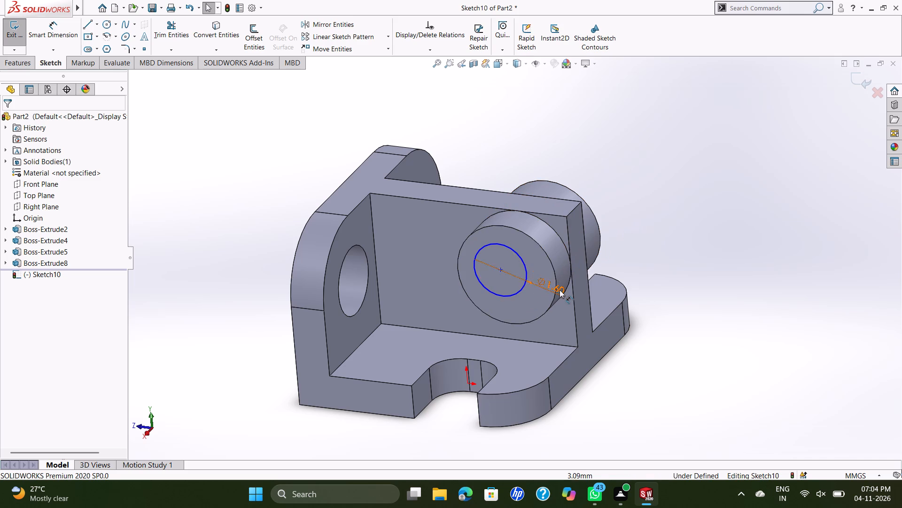
{"action": "key", "text": "Escape"}
Set the new circle's diameter to 1.5 mm.
{"action": "double_click", "coordinate": [560, 292]}
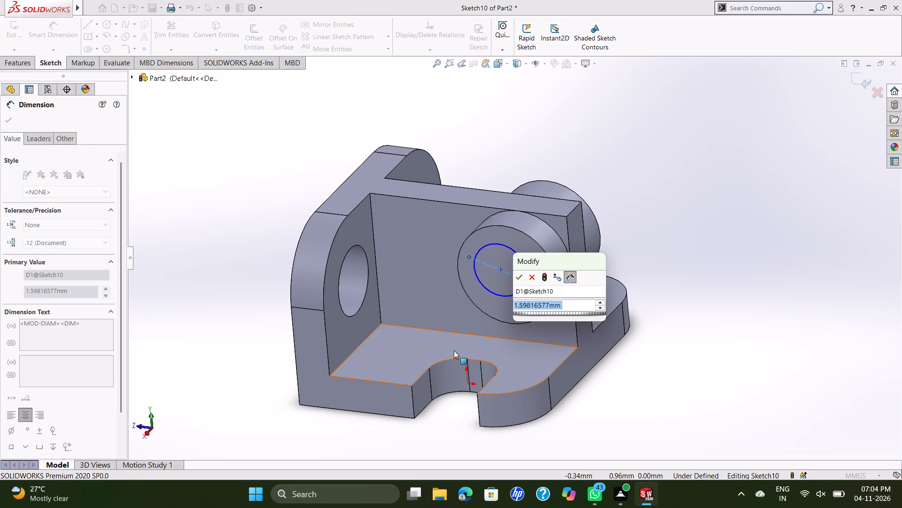
{"action": "key", "text": "1"}
{"action": "type", "text": ".5"}
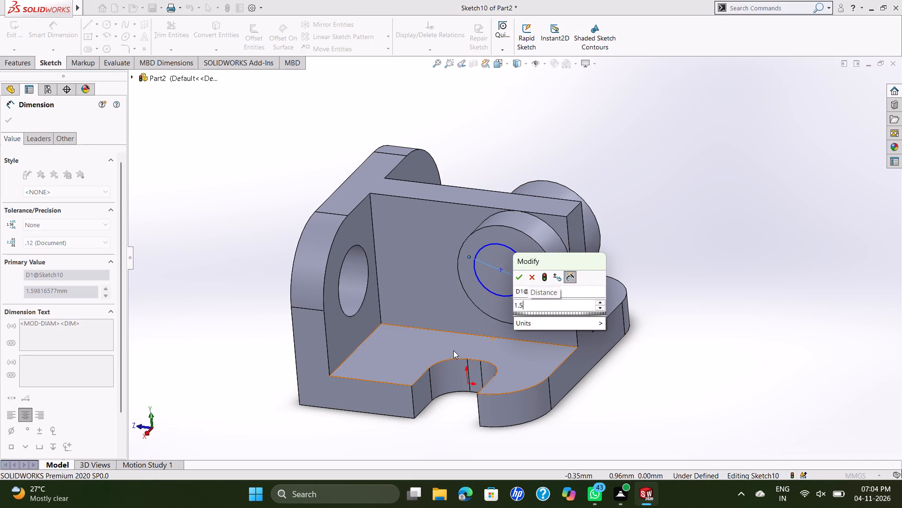
{"action": "key", "text": "Return"}
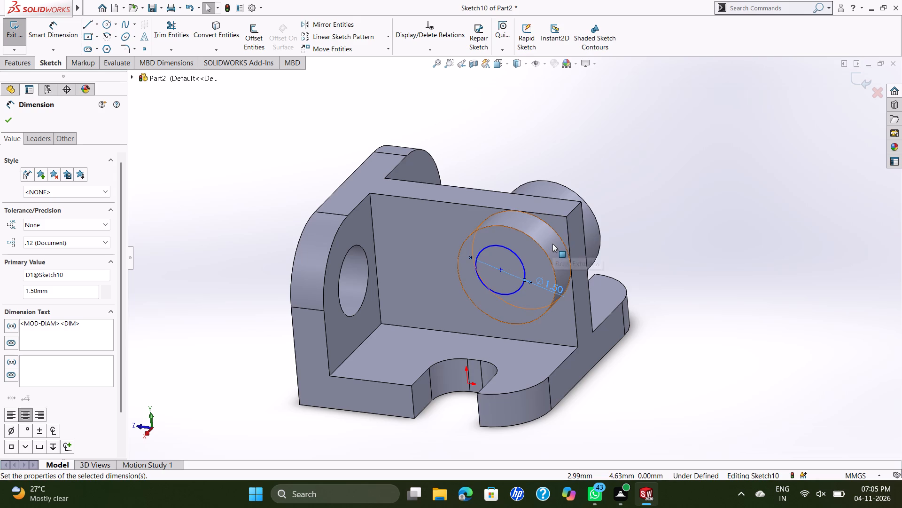
Make the small circle's centre concentric with the boss's circular outer edge.
{"action": "left_click", "coordinate": [531, 240], "text": "ctrl"}
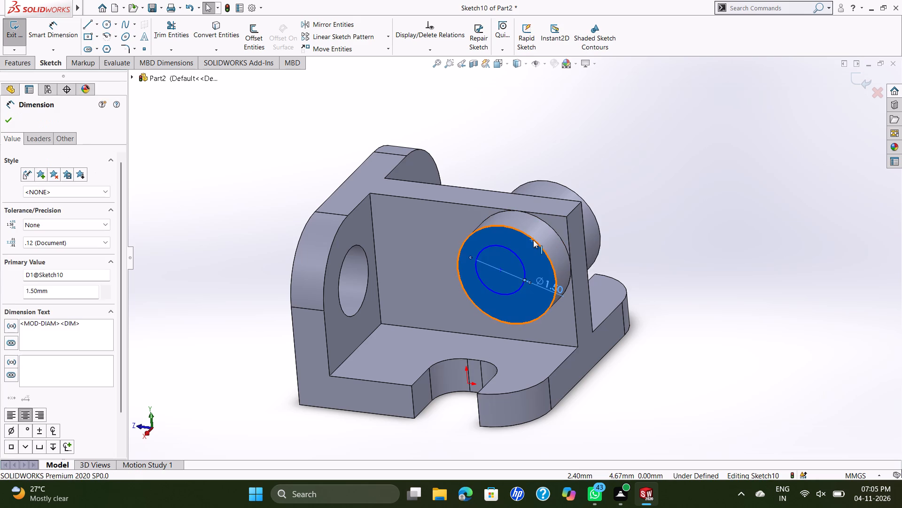
{"action": "left_click", "coordinate": [533, 240], "text": "ctrl"}
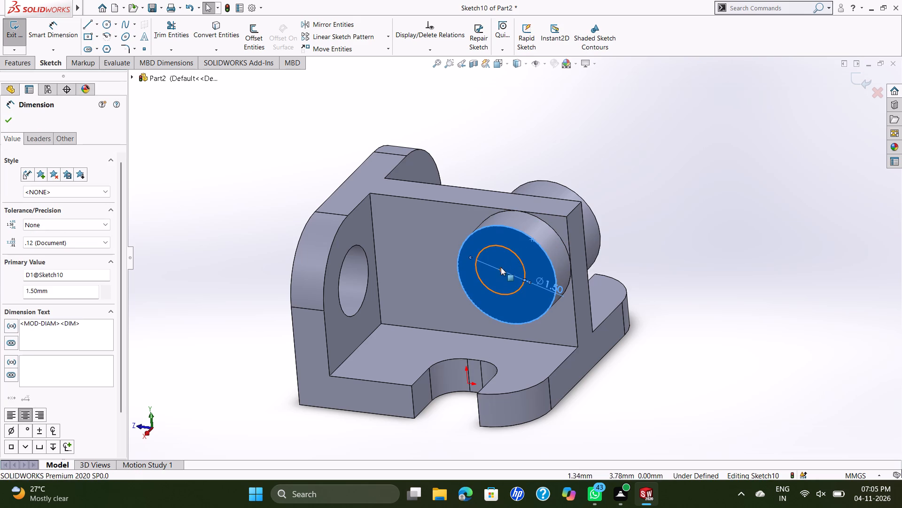
{"action": "key", "text": "Escape"}
{"action": "key", "text": "Escape"}
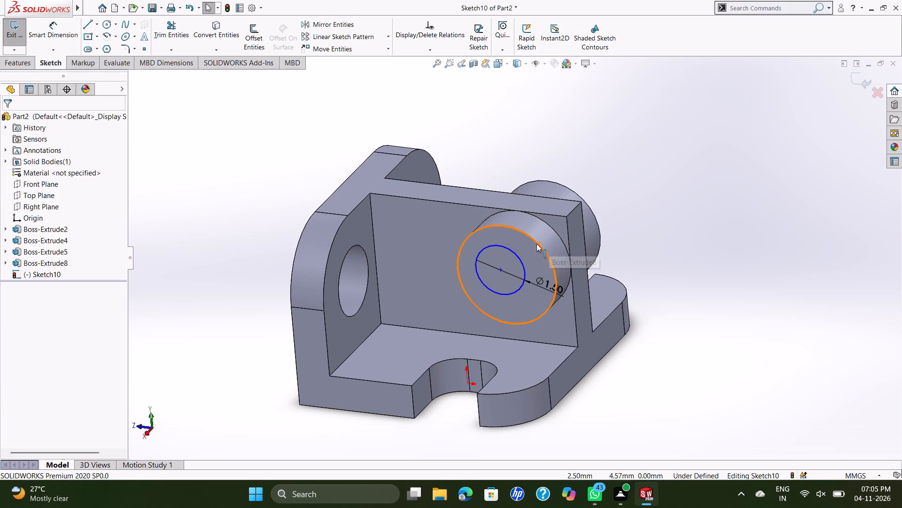
{"action": "left_click", "coordinate": [537, 244], "text": "ctrl"}
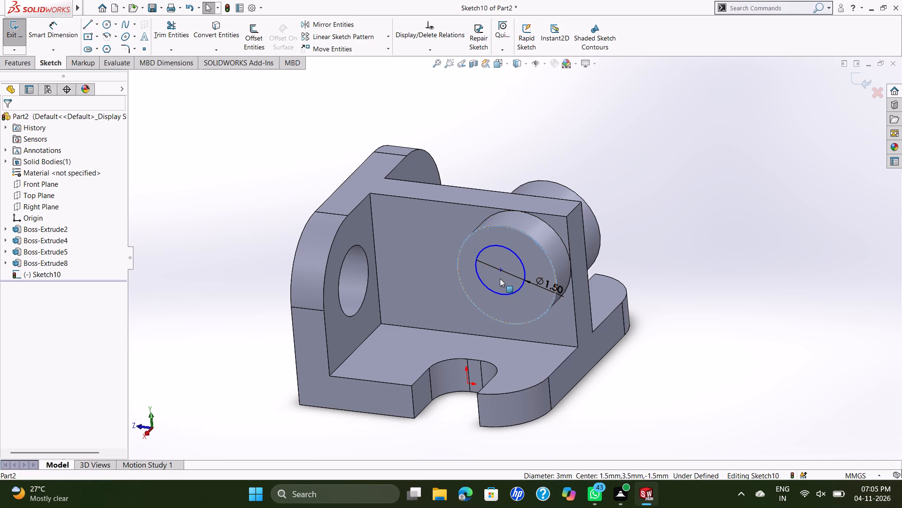
{"action": "left_click", "coordinate": [500, 269], "text": "ctrl"}
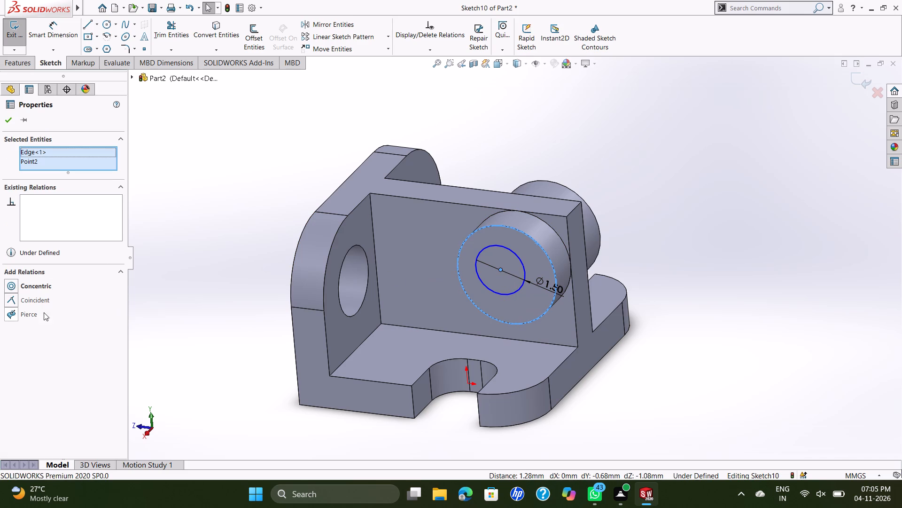
{"action": "left_click", "coordinate": [12, 286]}
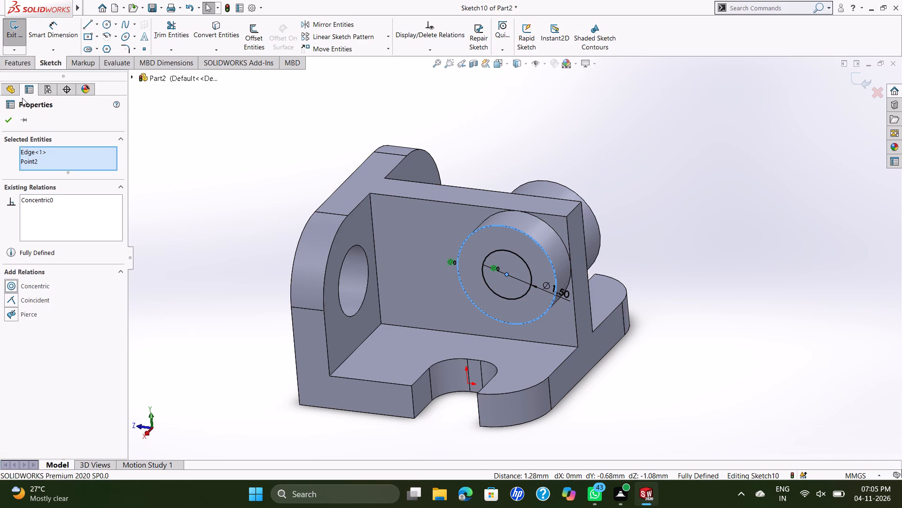
{"action": "left_click", "coordinate": [9, 120]}
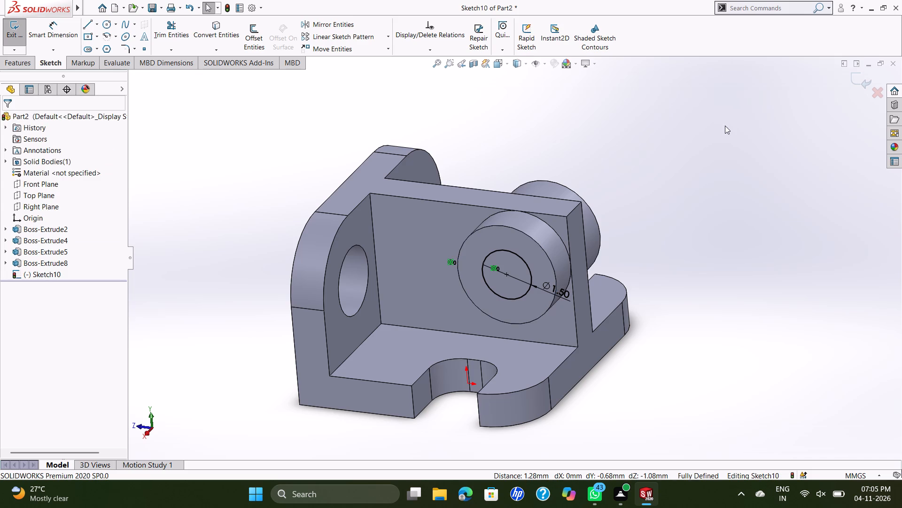
Cut-extrude the 1.5 mm circle on the boss's end face to a blind depth of 3 mm.
{"action": "middle_click_drag", "start_coordinate": [725, 126], "coordinate": [713, 141]}
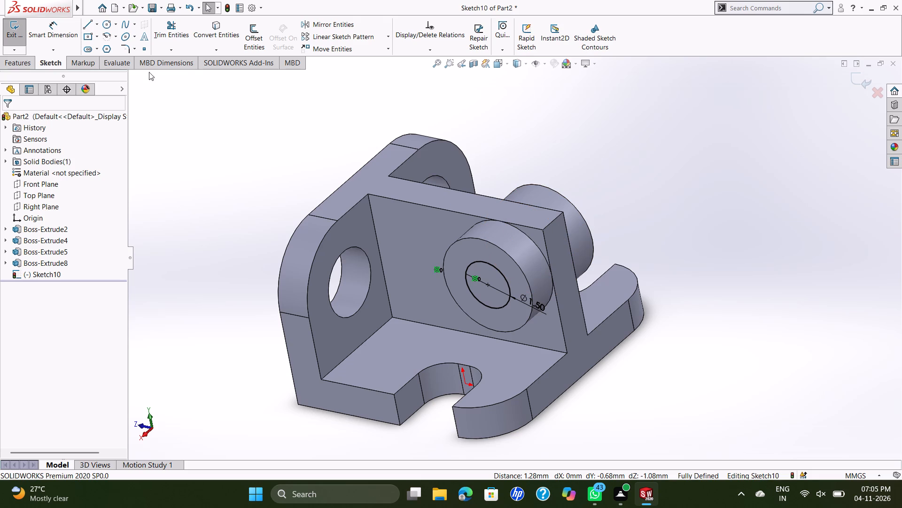
{"action": "left_click", "coordinate": [26, 60]}
{"action": "left_click", "coordinate": [161, 29]}
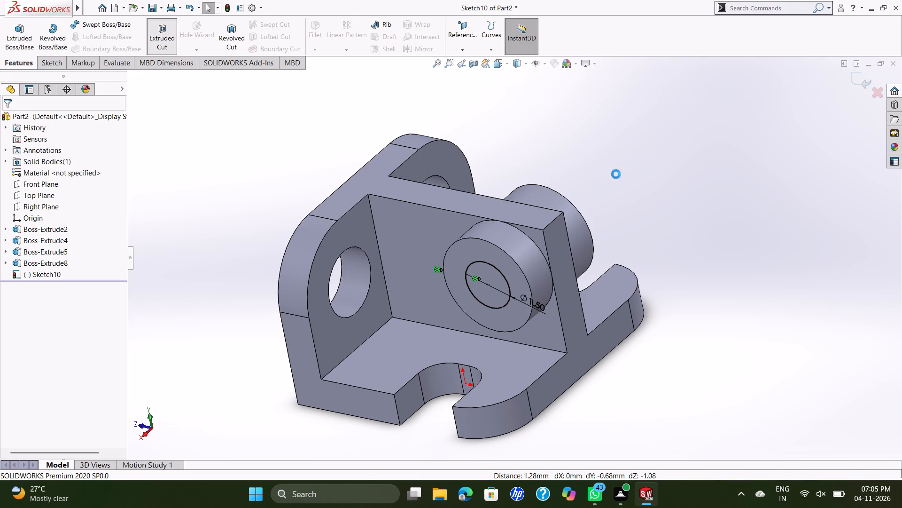
{"action": "left_click", "coordinate": [497, 294]}
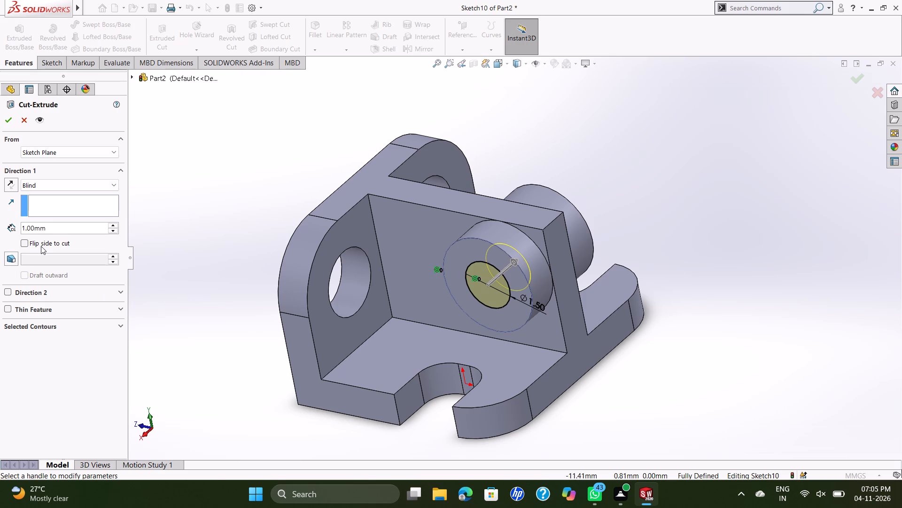
{"action": "left_click_drag", "start_coordinate": [62, 225], "coordinate": [28, 234]}
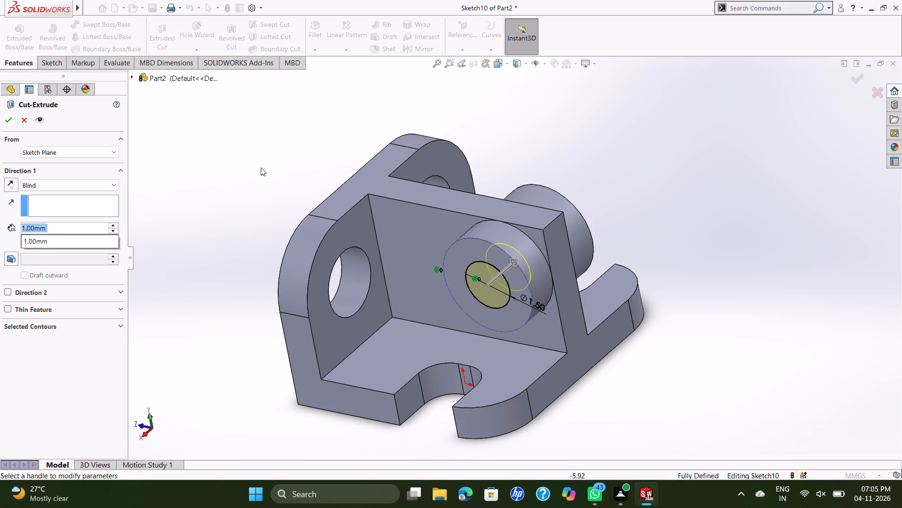
{"action": "key", "text": "3"}
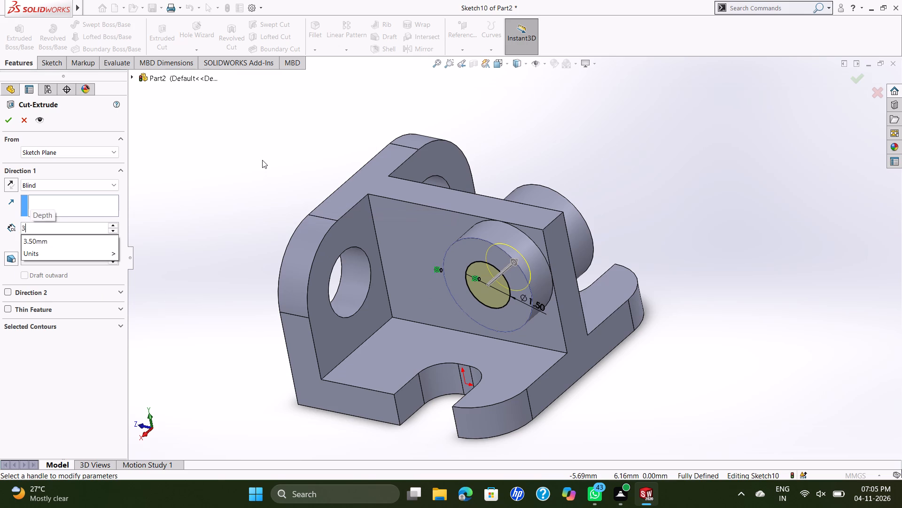
{"action": "key", "text": "Return"}
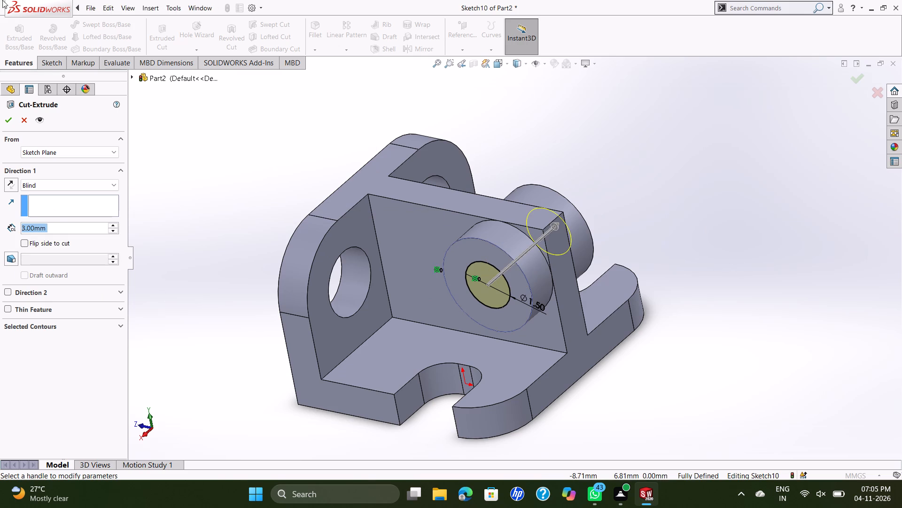
{"action": "left_click", "coordinate": [7, 120]}
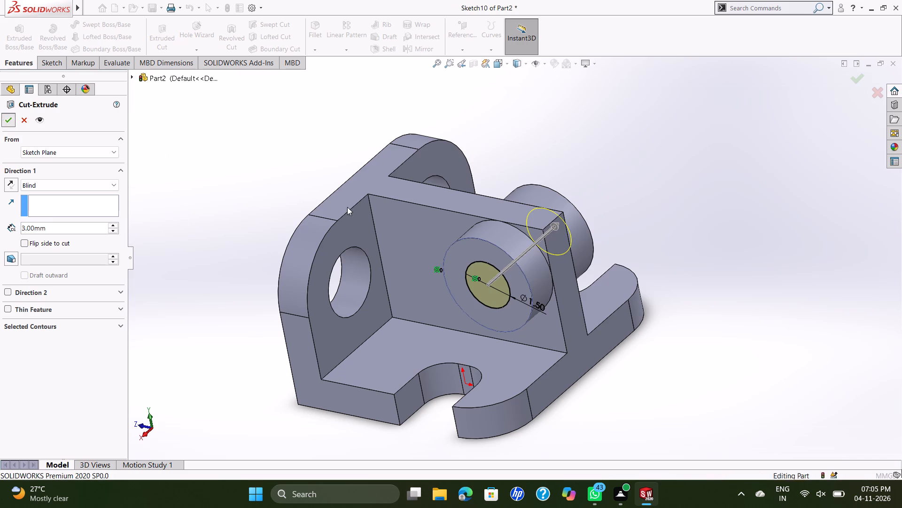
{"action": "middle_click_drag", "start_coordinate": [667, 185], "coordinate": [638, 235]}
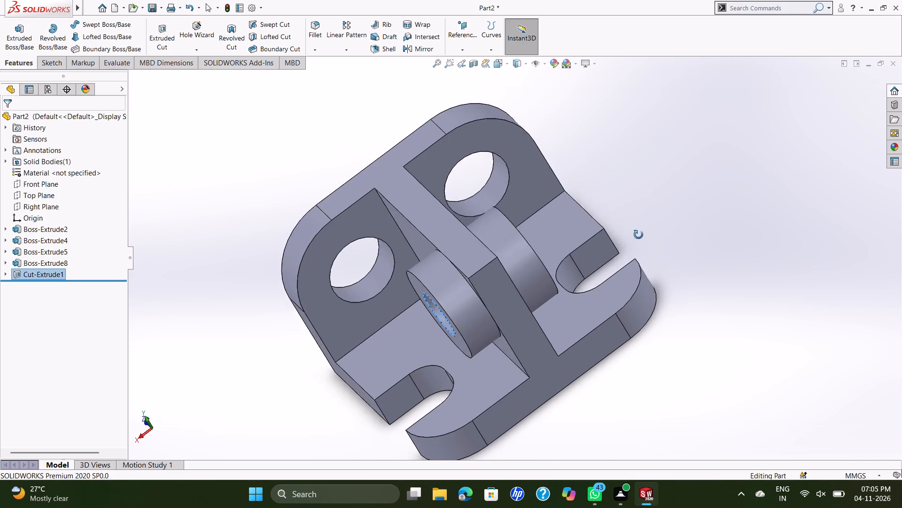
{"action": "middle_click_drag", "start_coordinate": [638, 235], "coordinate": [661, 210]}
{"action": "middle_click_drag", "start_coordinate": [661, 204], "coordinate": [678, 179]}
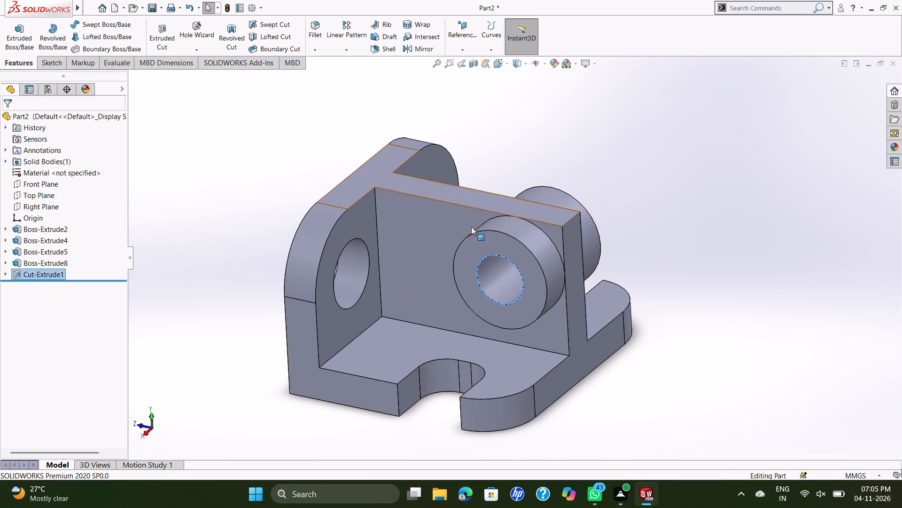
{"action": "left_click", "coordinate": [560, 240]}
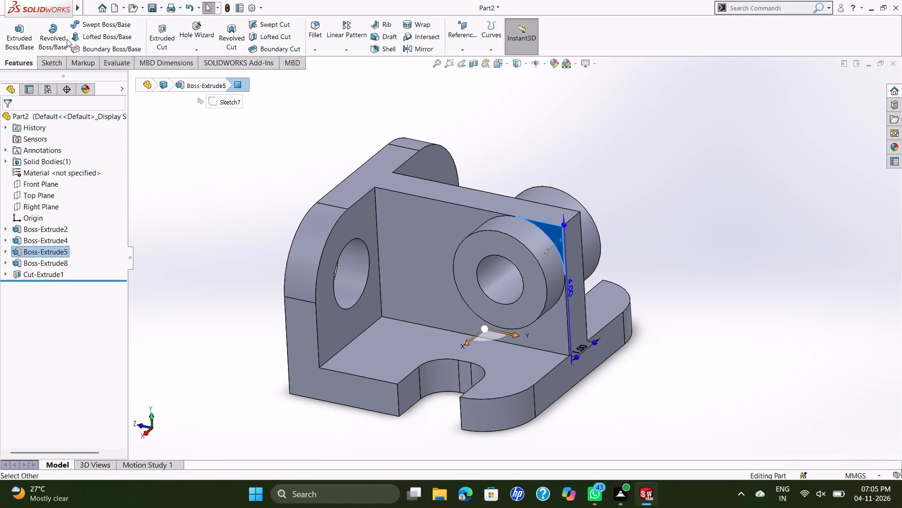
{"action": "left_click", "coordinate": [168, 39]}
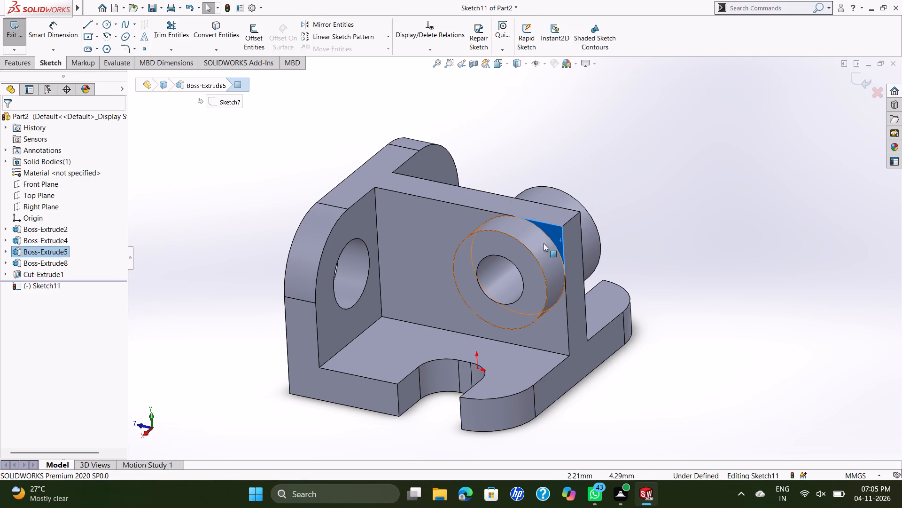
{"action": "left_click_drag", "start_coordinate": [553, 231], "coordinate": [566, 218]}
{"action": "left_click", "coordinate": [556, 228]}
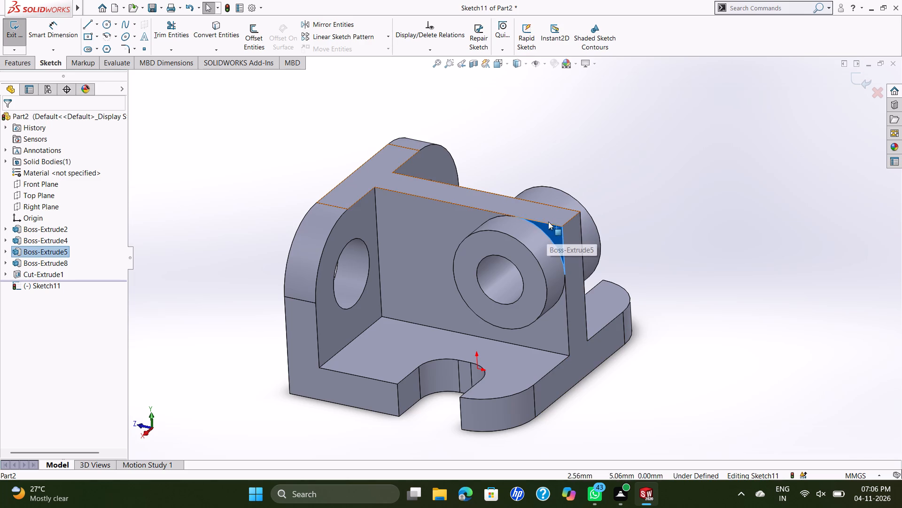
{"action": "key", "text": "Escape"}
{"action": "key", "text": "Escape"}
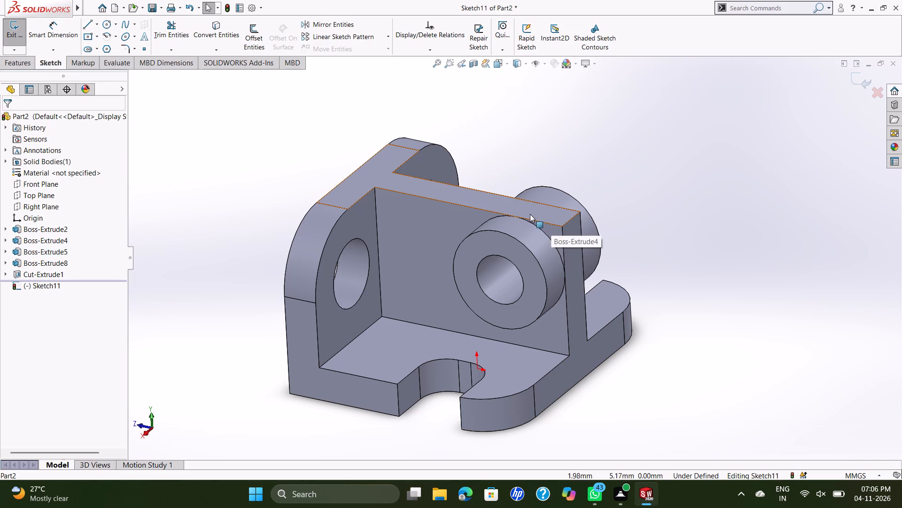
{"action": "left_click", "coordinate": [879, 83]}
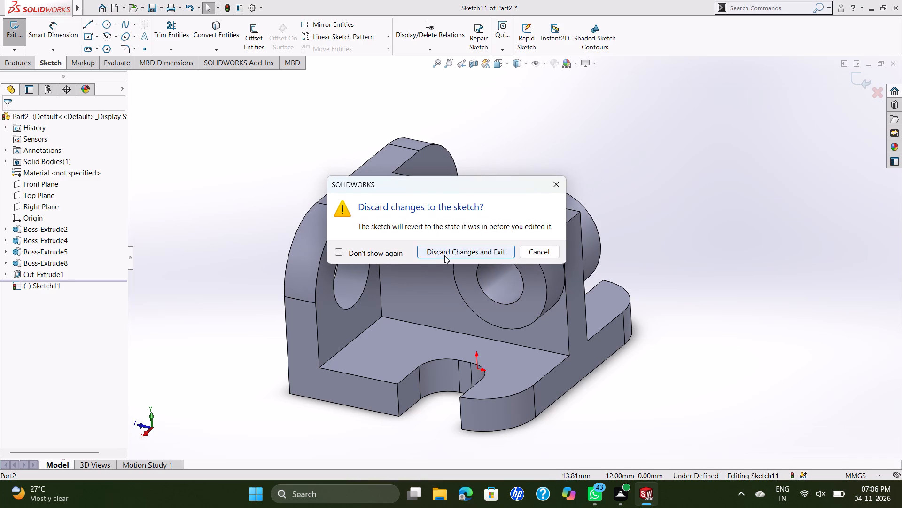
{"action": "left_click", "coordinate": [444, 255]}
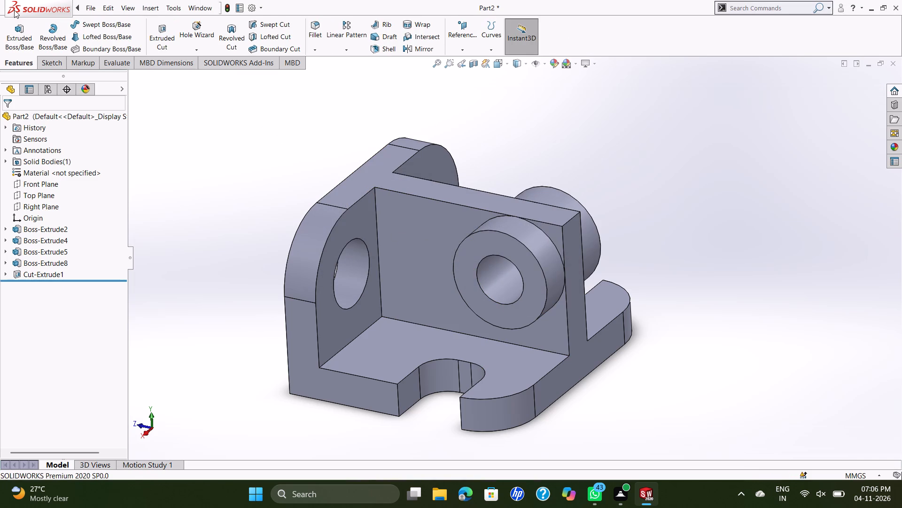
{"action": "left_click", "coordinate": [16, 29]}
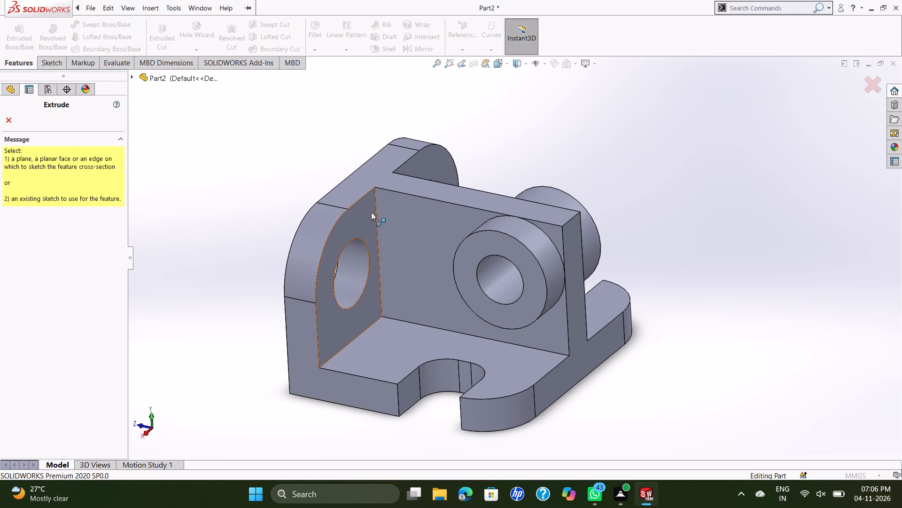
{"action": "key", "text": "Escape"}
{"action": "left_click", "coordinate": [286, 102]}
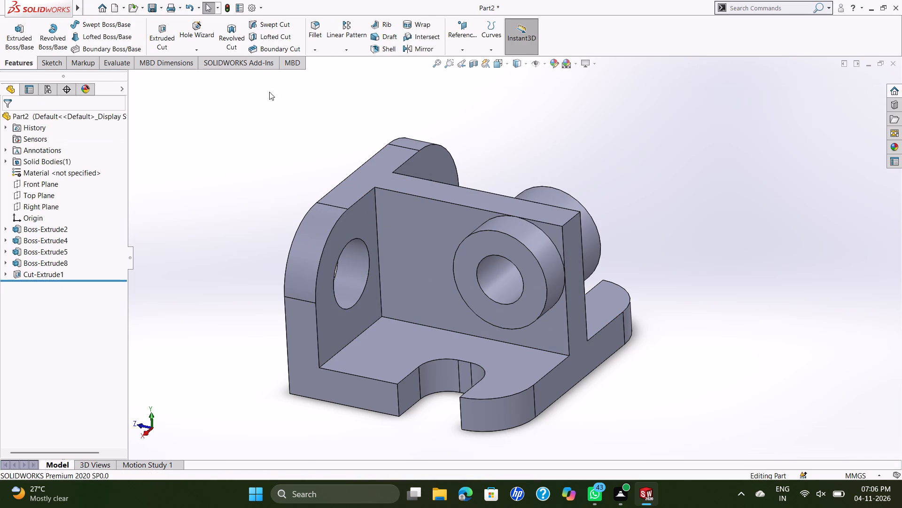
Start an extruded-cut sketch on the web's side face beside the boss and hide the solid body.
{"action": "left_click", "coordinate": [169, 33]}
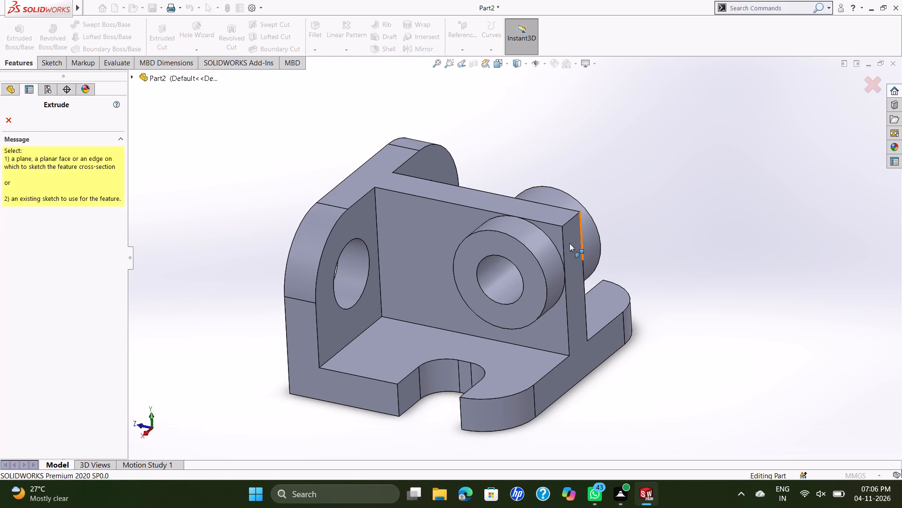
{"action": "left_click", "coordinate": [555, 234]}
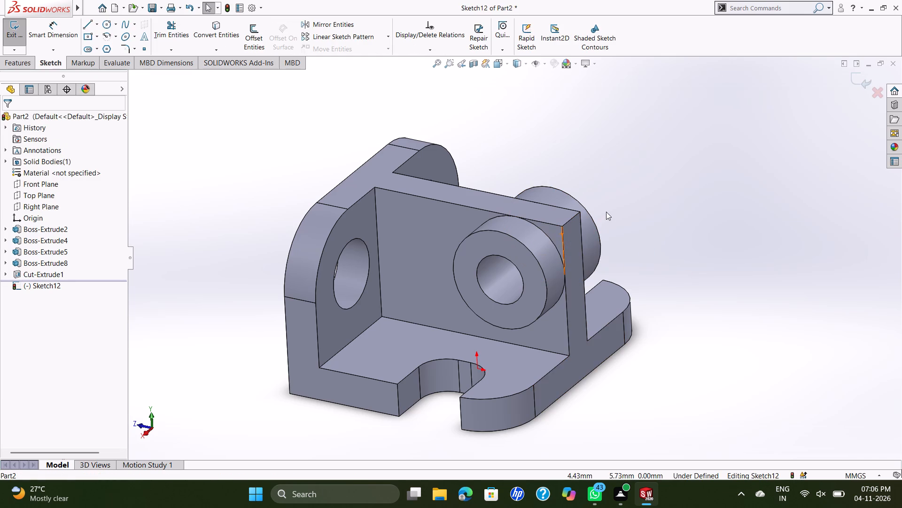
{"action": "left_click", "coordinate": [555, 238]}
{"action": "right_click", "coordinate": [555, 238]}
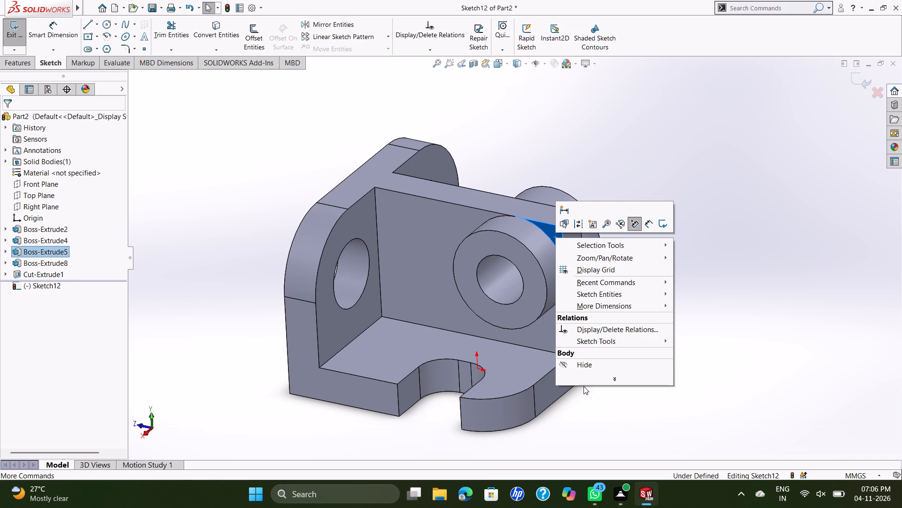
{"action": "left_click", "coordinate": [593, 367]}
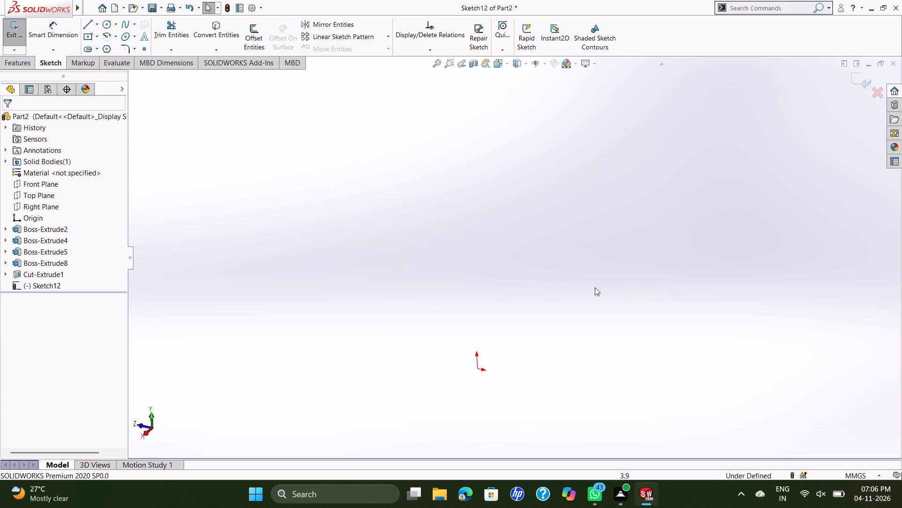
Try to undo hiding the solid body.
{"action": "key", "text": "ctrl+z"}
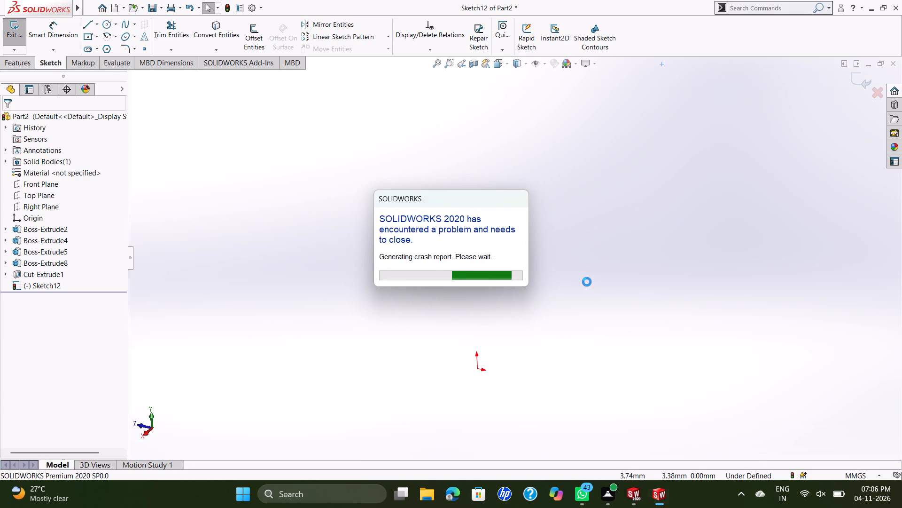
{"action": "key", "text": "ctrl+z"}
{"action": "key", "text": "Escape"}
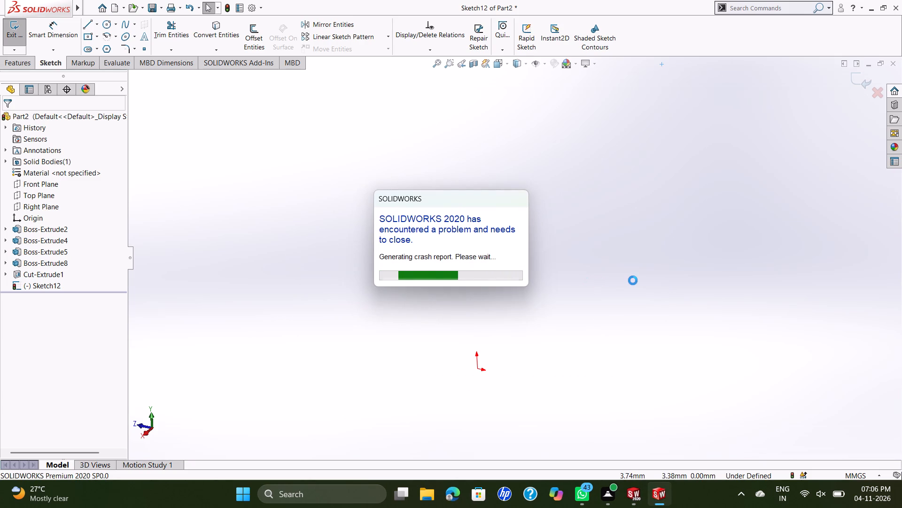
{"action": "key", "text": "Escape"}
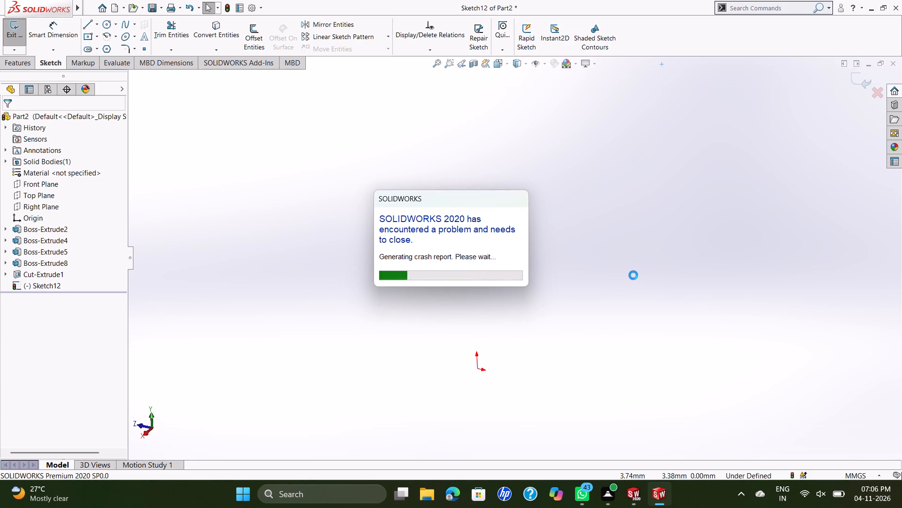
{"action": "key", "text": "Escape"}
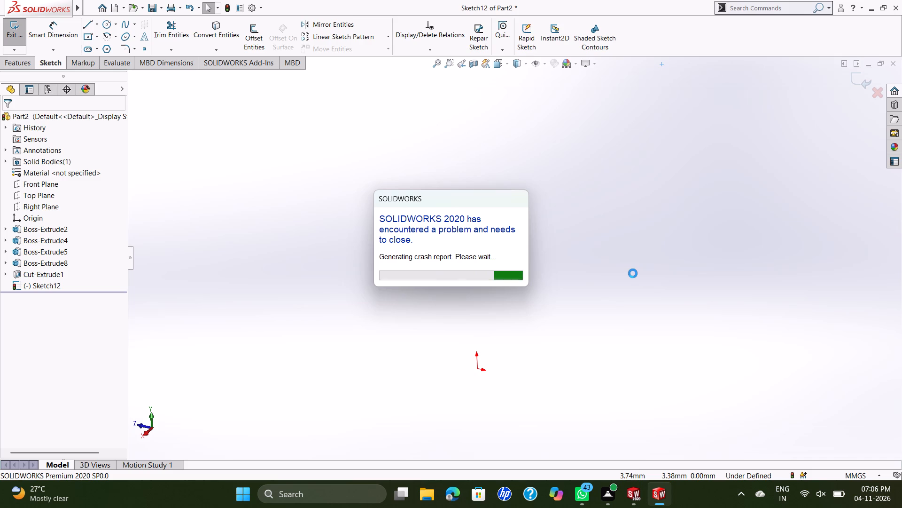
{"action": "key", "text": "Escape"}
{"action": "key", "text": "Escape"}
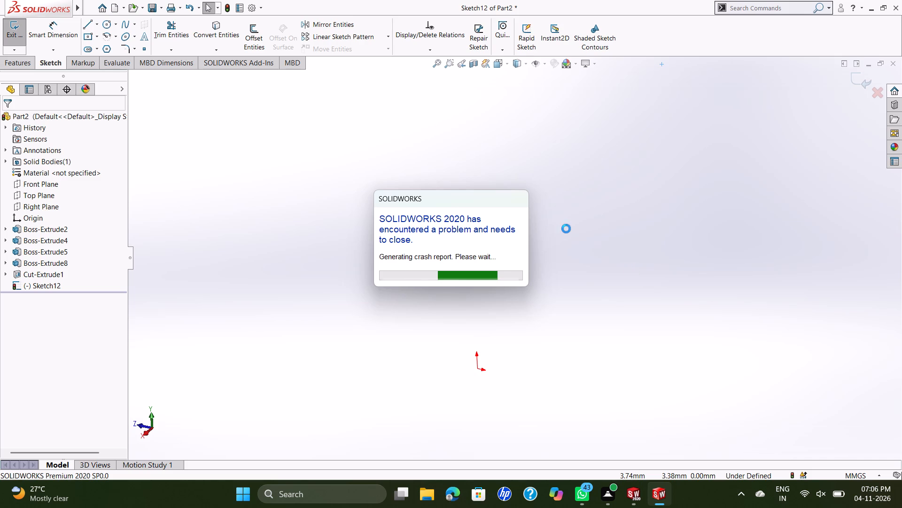
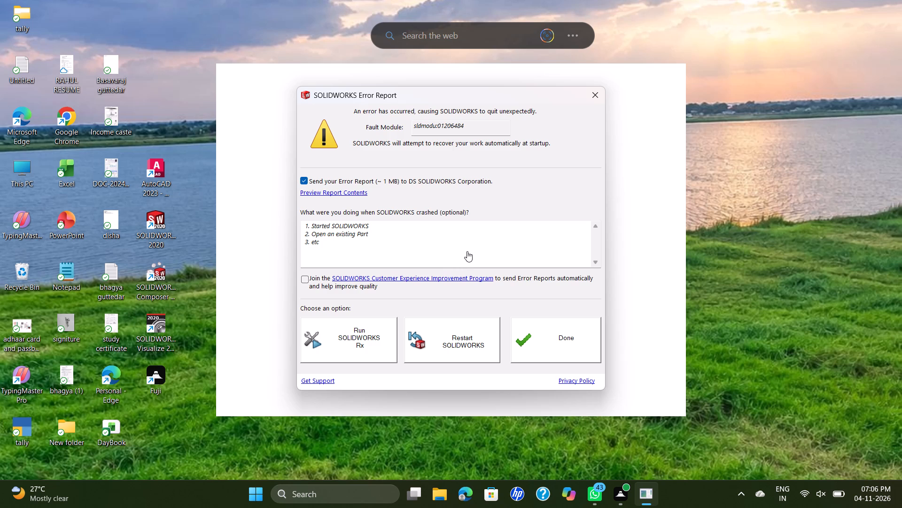
Try to restart SOLIDWORKS from the crash error report, dismiss the report, and relaunch SOLIDWORKS 2020 from the desktop.
{"action": "left_click", "coordinate": [453, 333]}
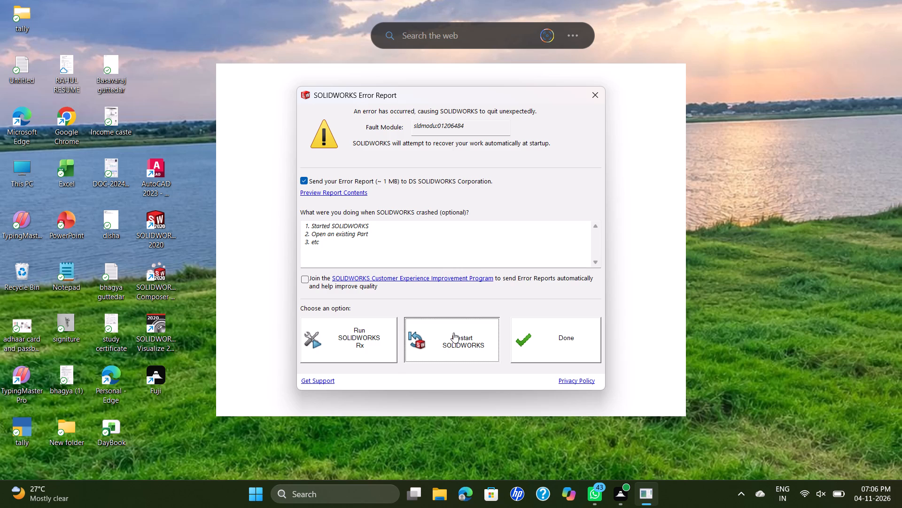
{"action": "double_click", "coordinate": [453, 333]}
{"action": "triple_click", "coordinate": [453, 333]}
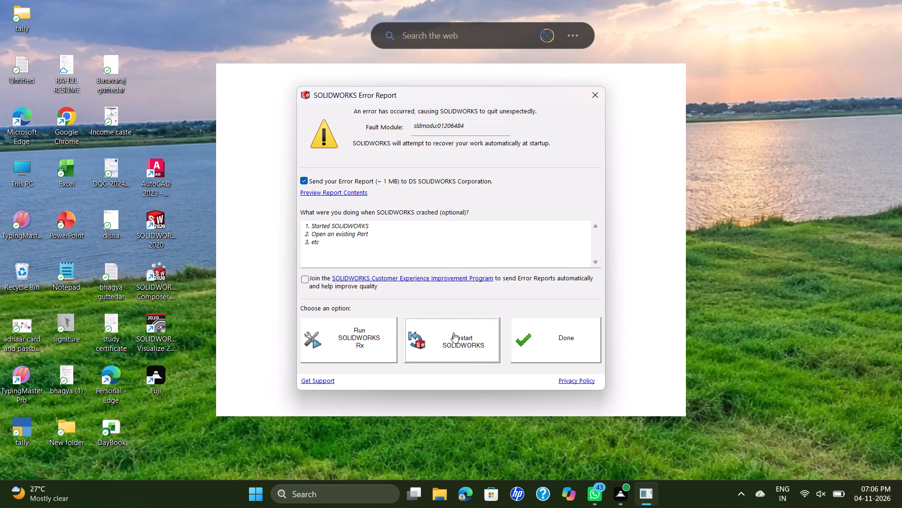
{"action": "left_click", "coordinate": [453, 333]}
{"action": "left_click", "coordinate": [597, 95]}
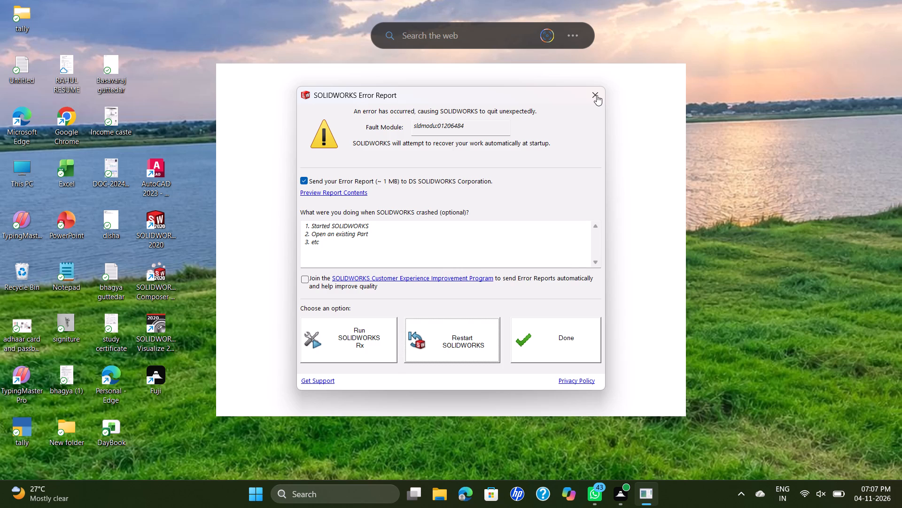
{"action": "triple_click", "coordinate": [591, 92]}
{"action": "double_click", "coordinate": [150, 218]}
{"action": "double_click", "coordinate": [152, 218]}
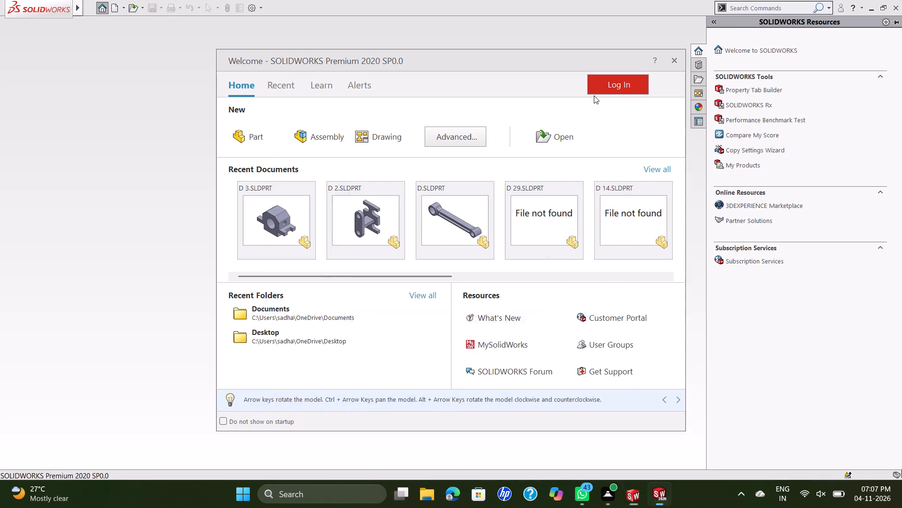
Look through the welcome window's home, recent documents, learning and alerts pages for the lost bracket part.
{"action": "scroll", "coordinate": [280, 242], "scroll_direction": "up", "scroll_amount": 3}
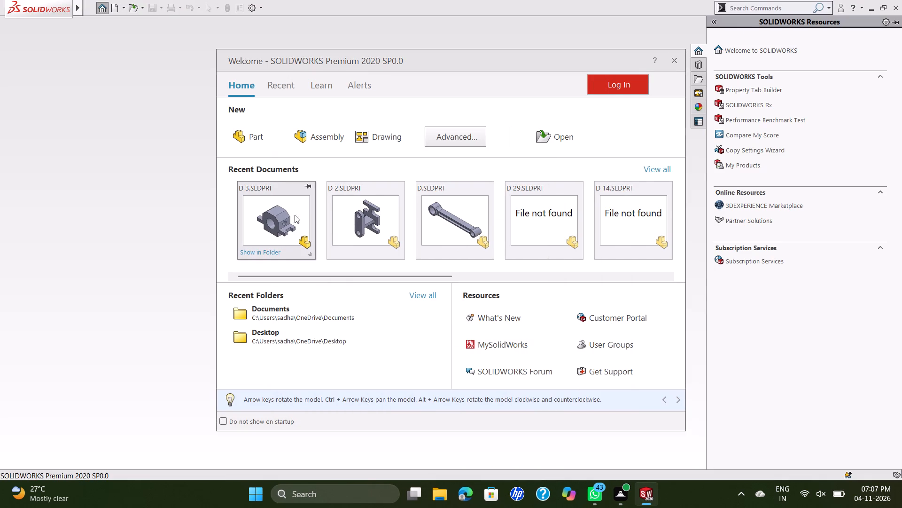
{"action": "left_click", "coordinate": [279, 91]}
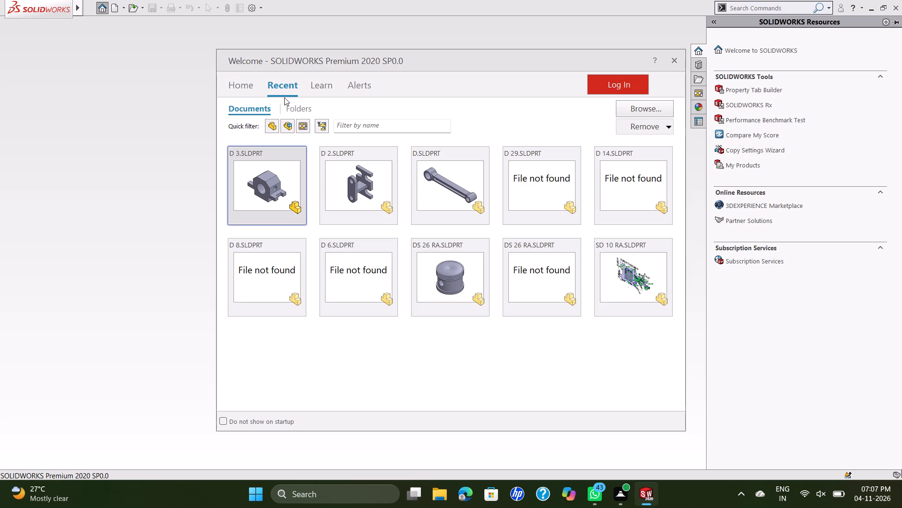
{"action": "left_click", "coordinate": [255, 87]}
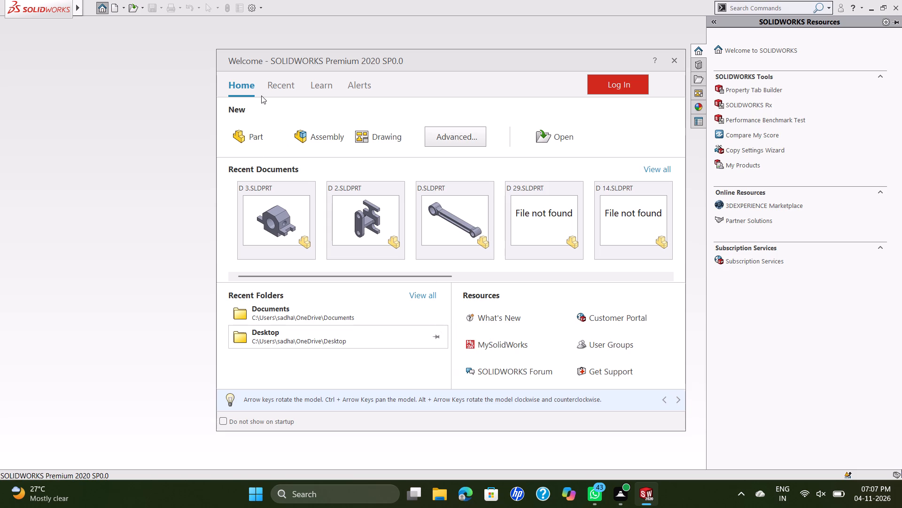
{"action": "left_click", "coordinate": [272, 89]}
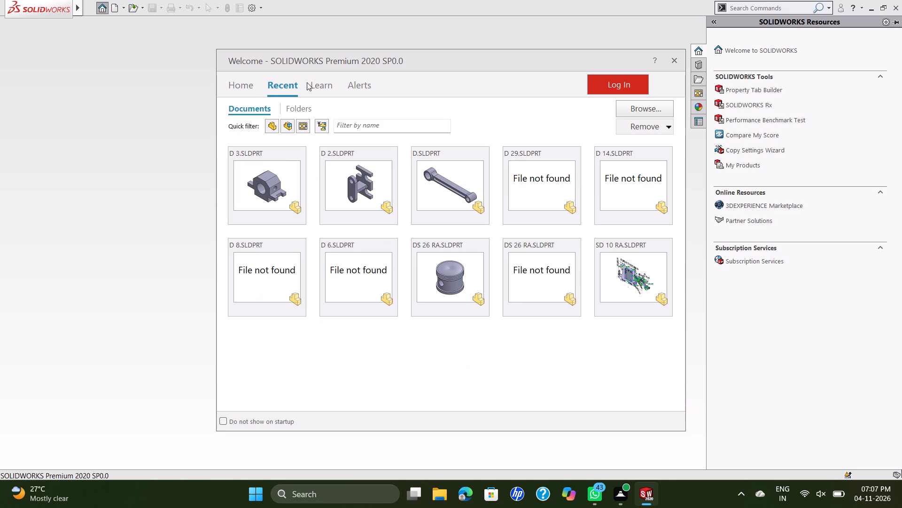
{"action": "left_click", "coordinate": [311, 83]}
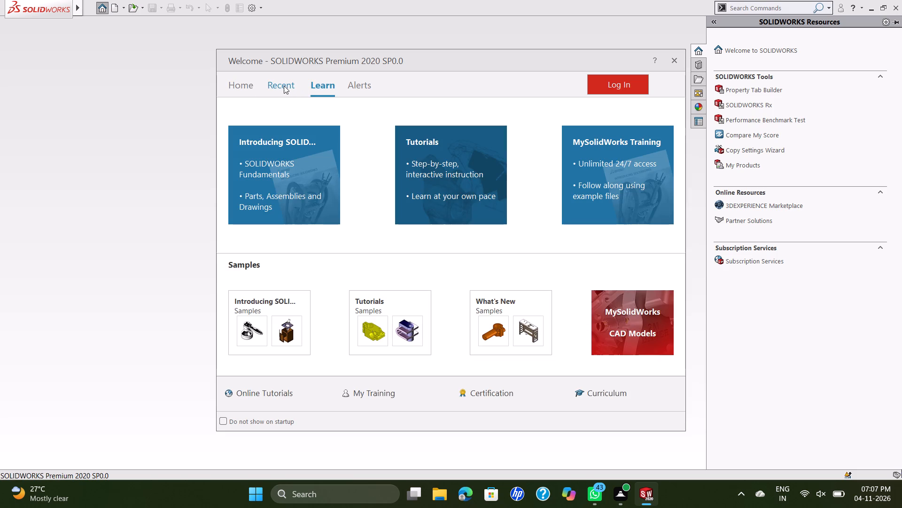
{"action": "left_click", "coordinate": [249, 89]}
{"action": "left_click", "coordinate": [358, 81]}
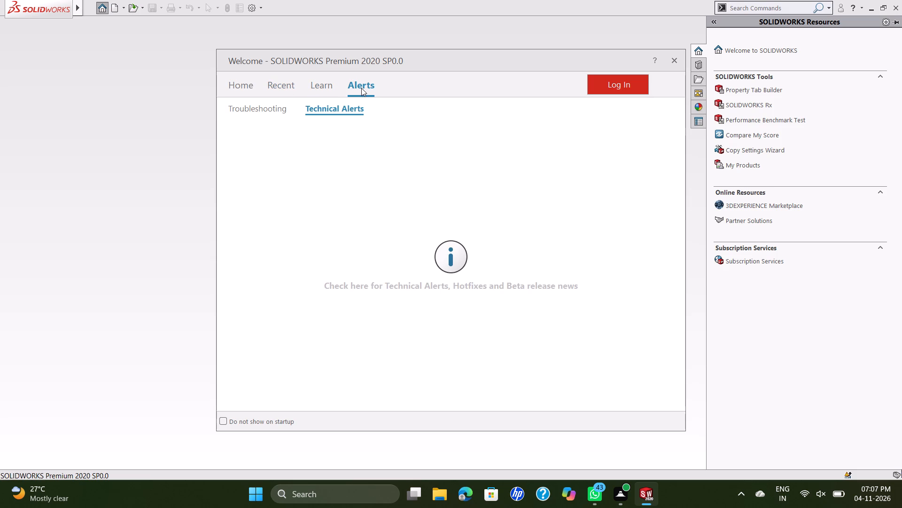
{"action": "left_click", "coordinate": [243, 84]}
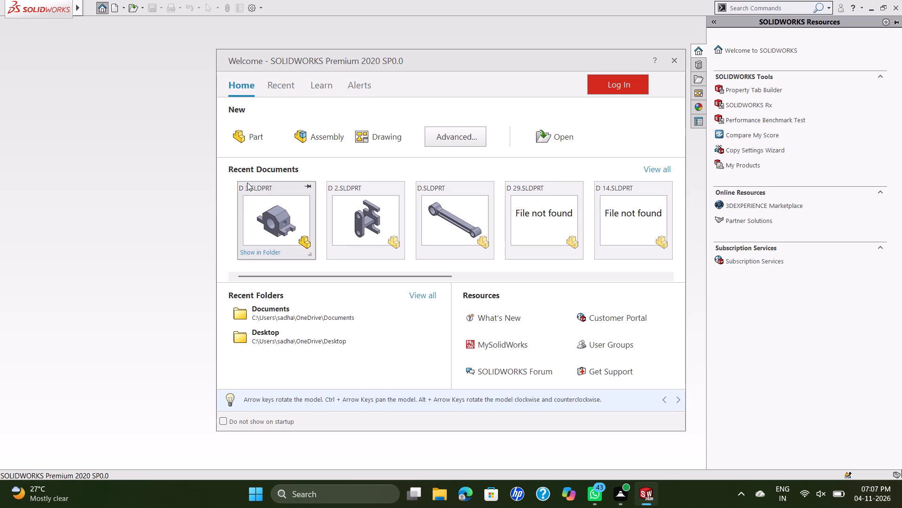
Examine the backup directory location in SOLIDWORKS Rx's system maintenance settings, then close the utility.
{"action": "left_click", "coordinate": [769, 107]}
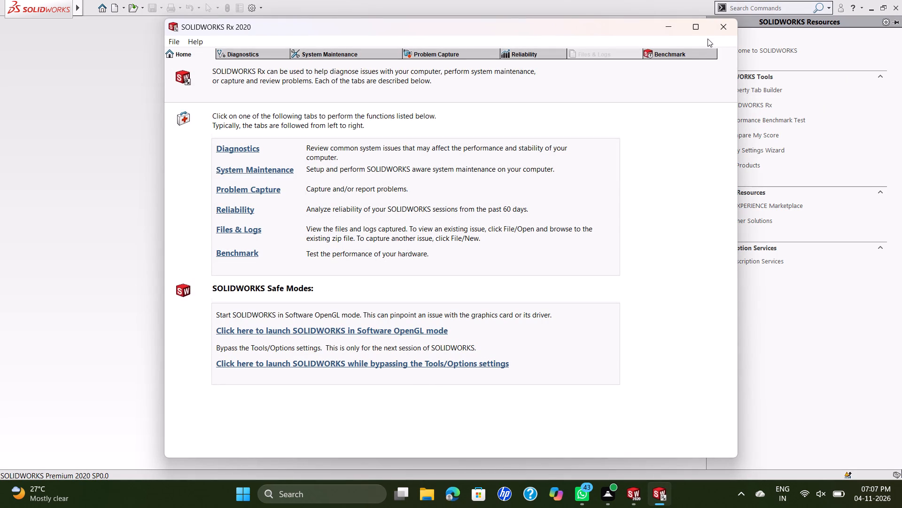
{"action": "left_click", "coordinate": [315, 51]}
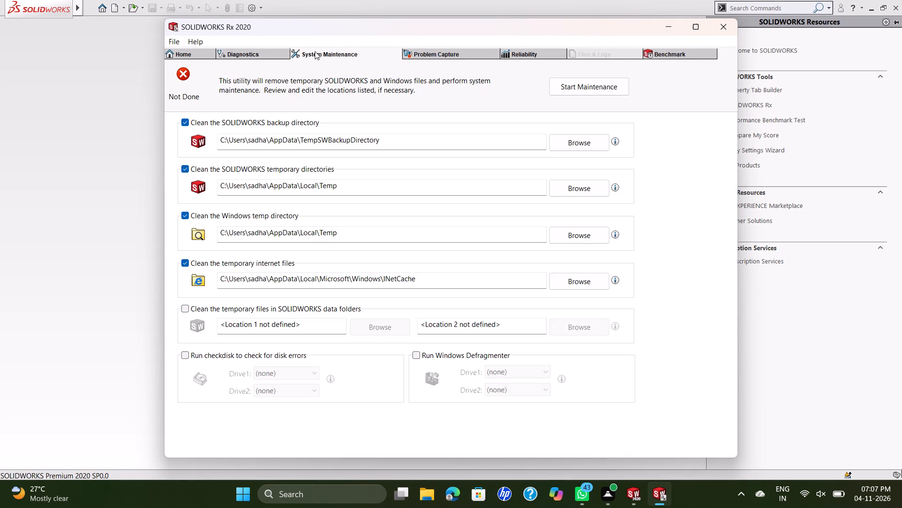
{"action": "double_click", "coordinate": [274, 139]}
{"action": "left_click", "coordinate": [294, 142]}
{"action": "left_click", "coordinate": [301, 142]}
{"action": "left_click", "coordinate": [418, 145]}
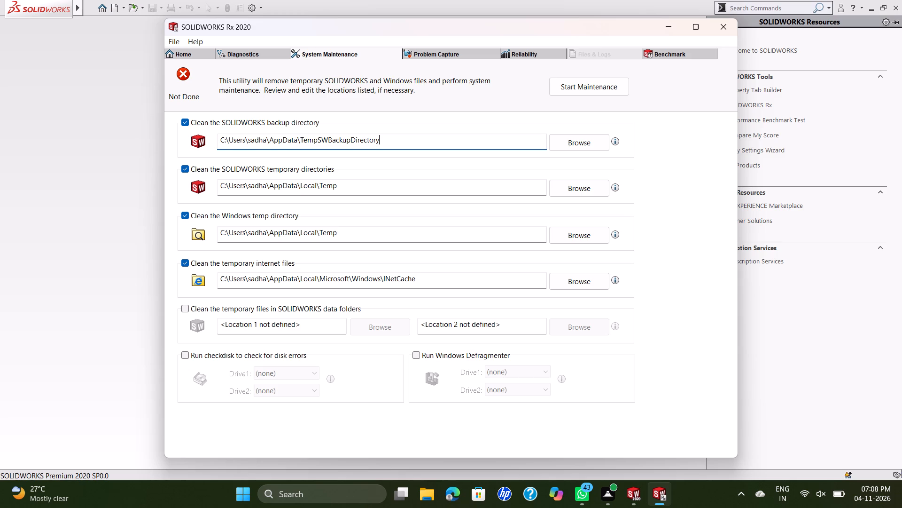
{"action": "left_click", "coordinate": [578, 147]}
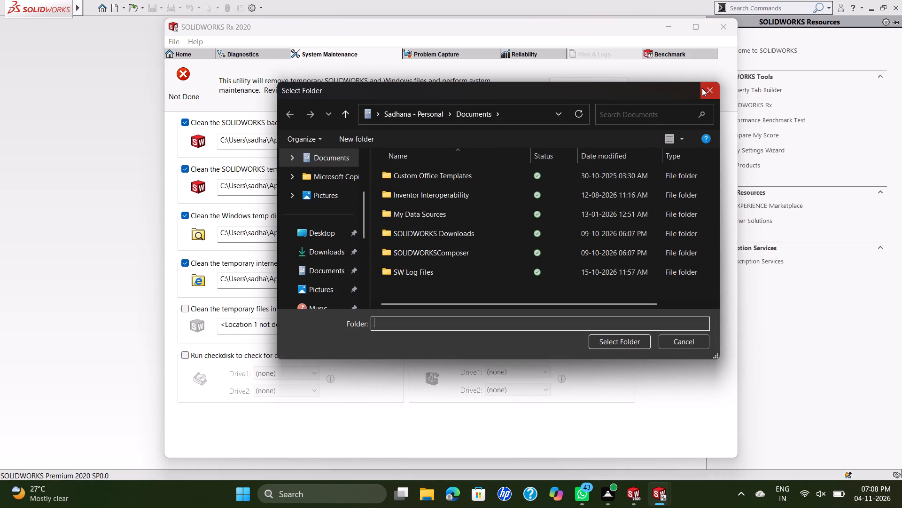
{"action": "left_click", "coordinate": [705, 89]}
{"action": "left_click", "coordinate": [721, 33]}
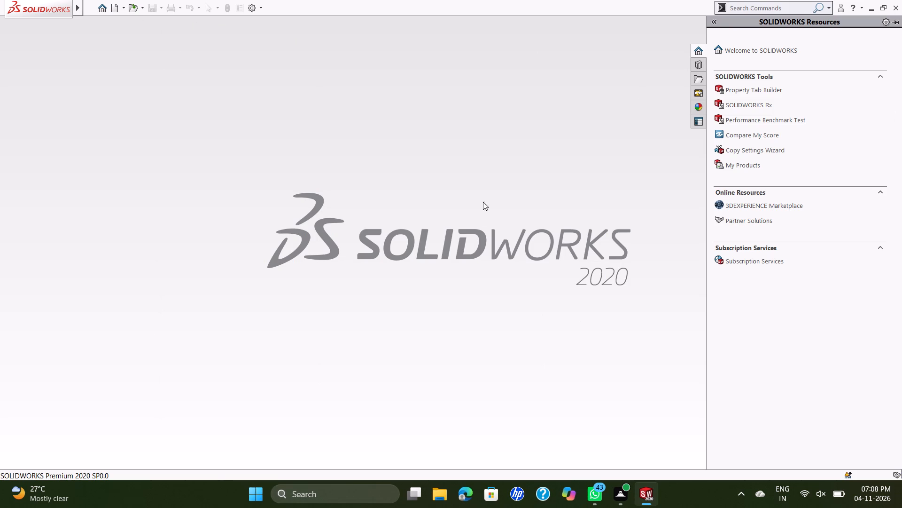
Create a new part document.
{"action": "left_click", "coordinate": [480, 214]}
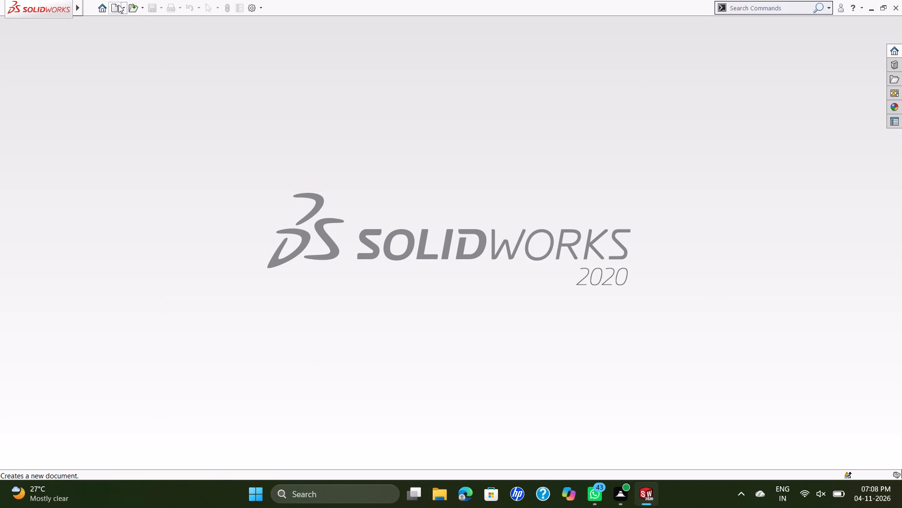
{"action": "left_click", "coordinate": [118, 5]}
{"action": "left_click", "coordinate": [224, 241]}
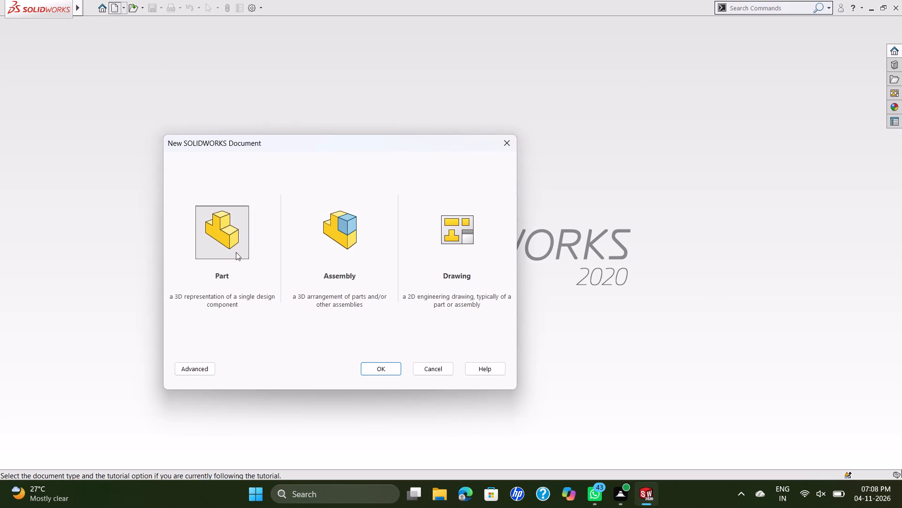
{"action": "left_click", "coordinate": [387, 369]}
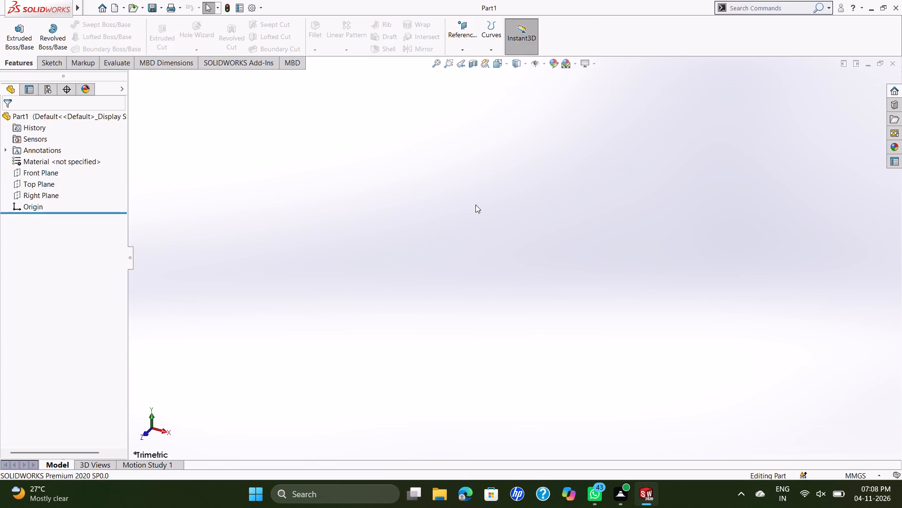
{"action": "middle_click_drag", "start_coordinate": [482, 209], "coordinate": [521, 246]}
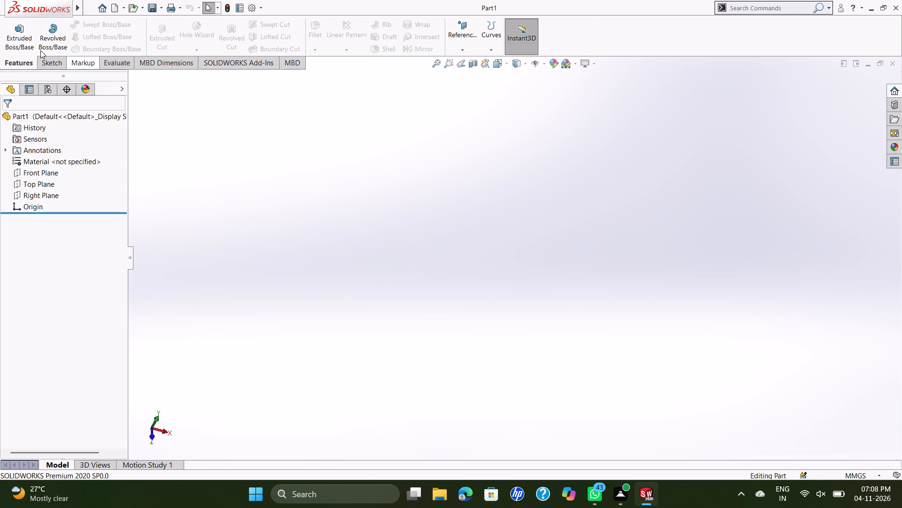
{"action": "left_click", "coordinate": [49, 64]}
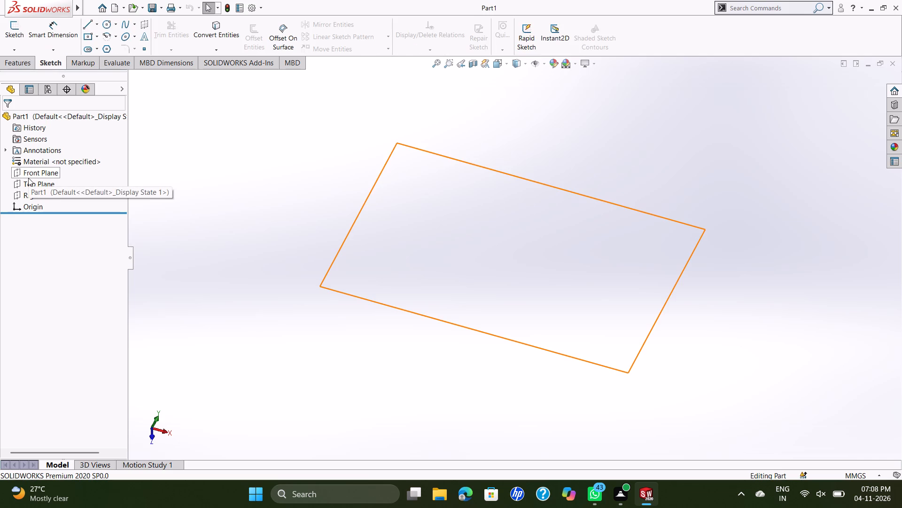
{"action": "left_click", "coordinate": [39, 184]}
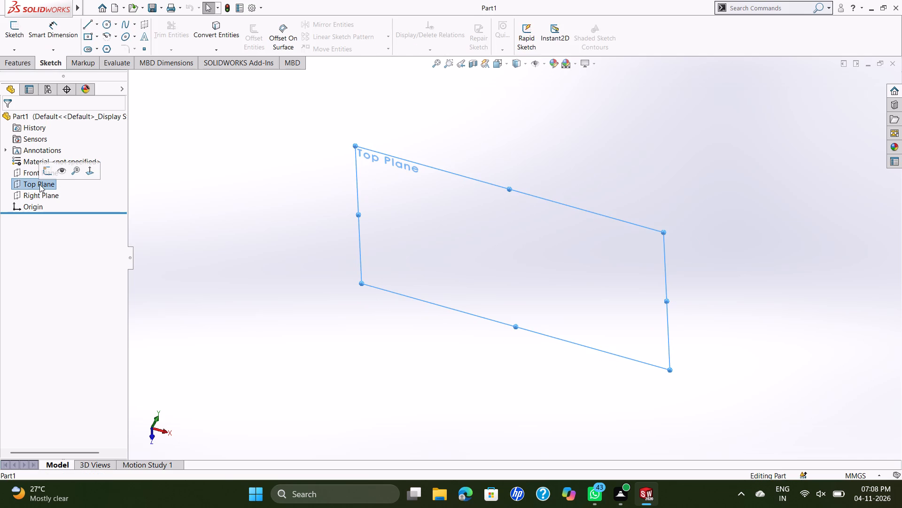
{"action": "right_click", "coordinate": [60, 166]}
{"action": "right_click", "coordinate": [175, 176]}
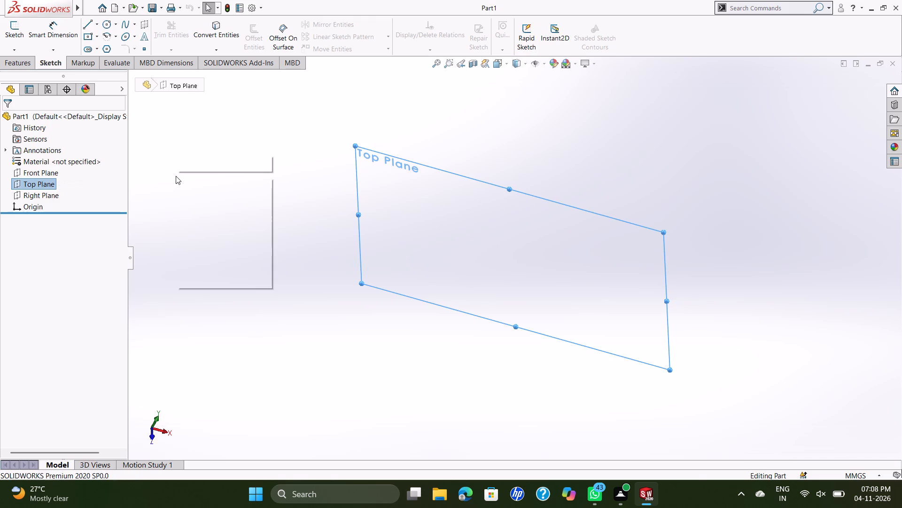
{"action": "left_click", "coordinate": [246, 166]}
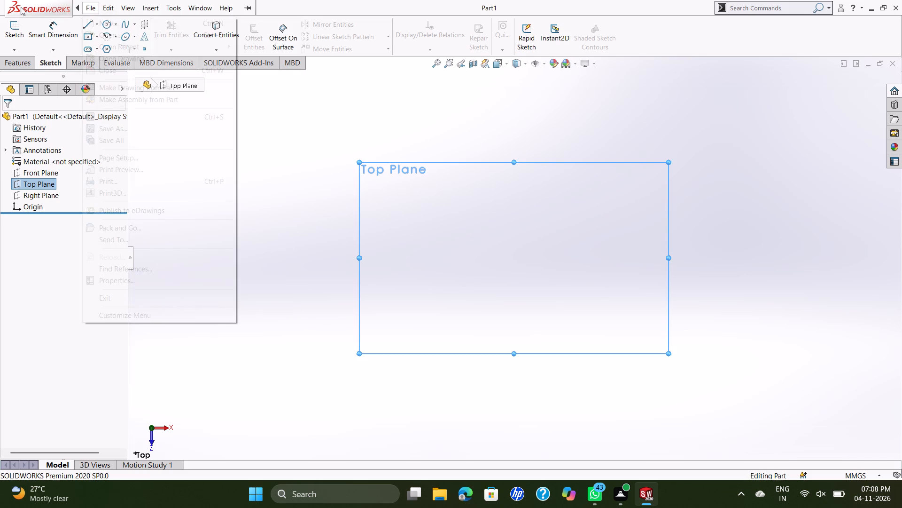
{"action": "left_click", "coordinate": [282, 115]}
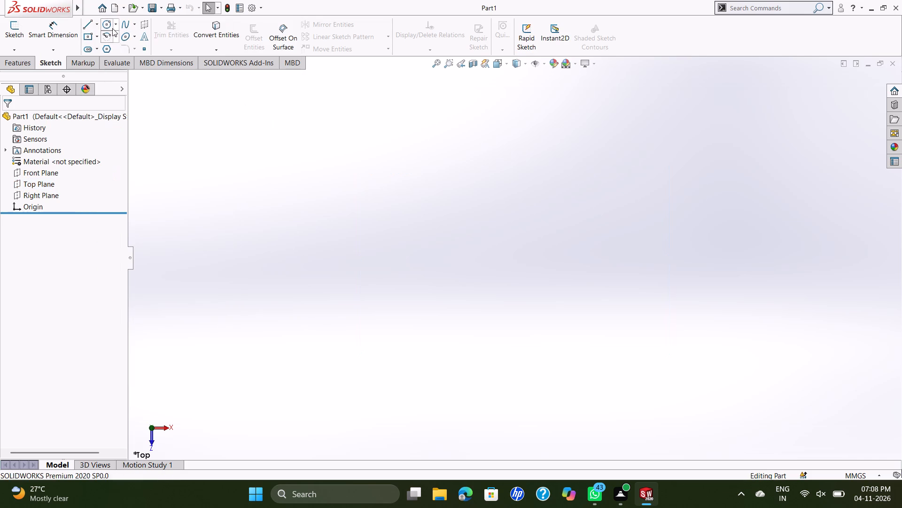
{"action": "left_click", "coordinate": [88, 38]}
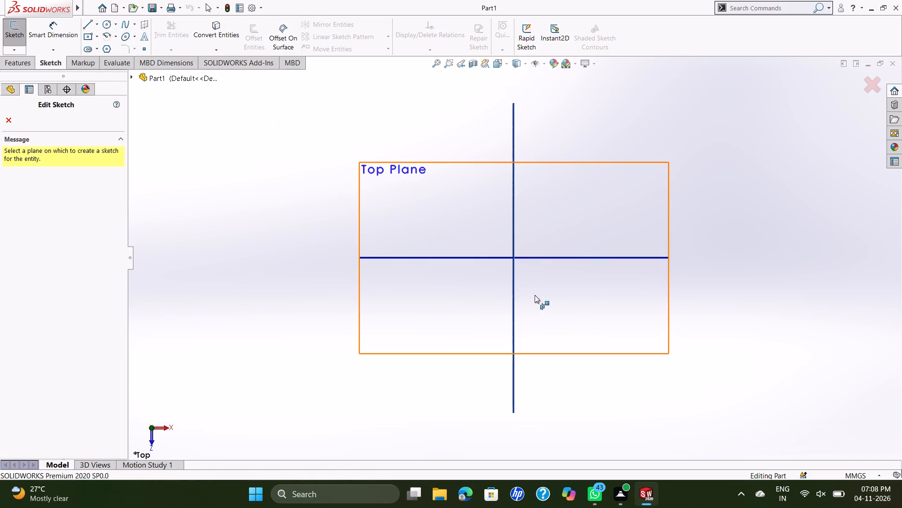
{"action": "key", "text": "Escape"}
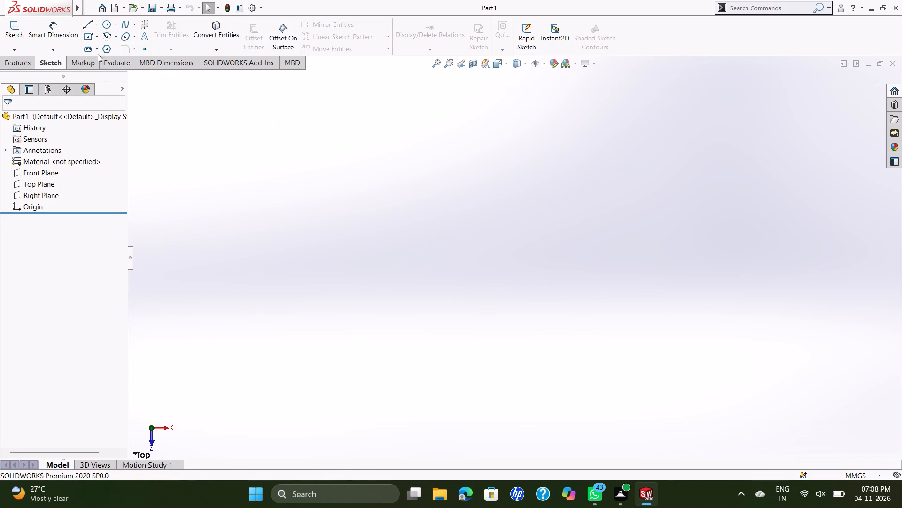
Open a sketch on the Top Plane and try a centre rectangle from the origin.
{"action": "left_click", "coordinate": [46, 181]}
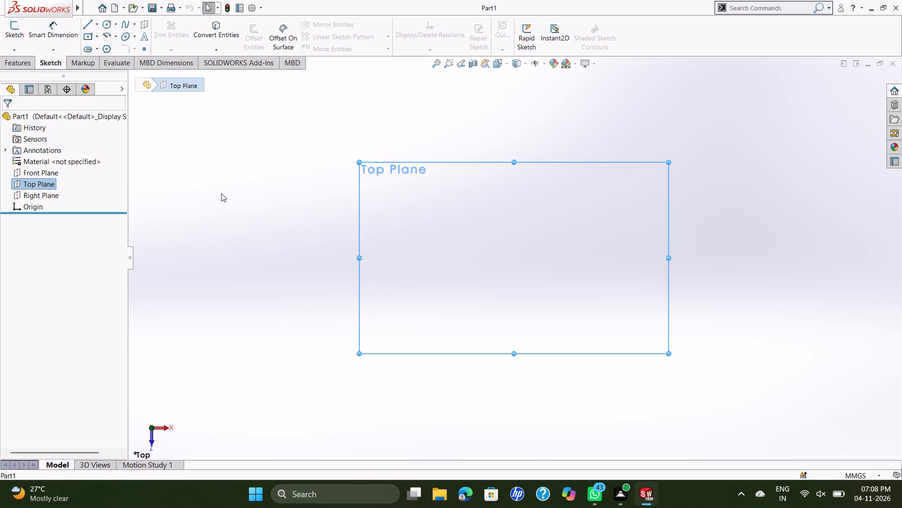
{"action": "right_click", "coordinate": [238, 172]}
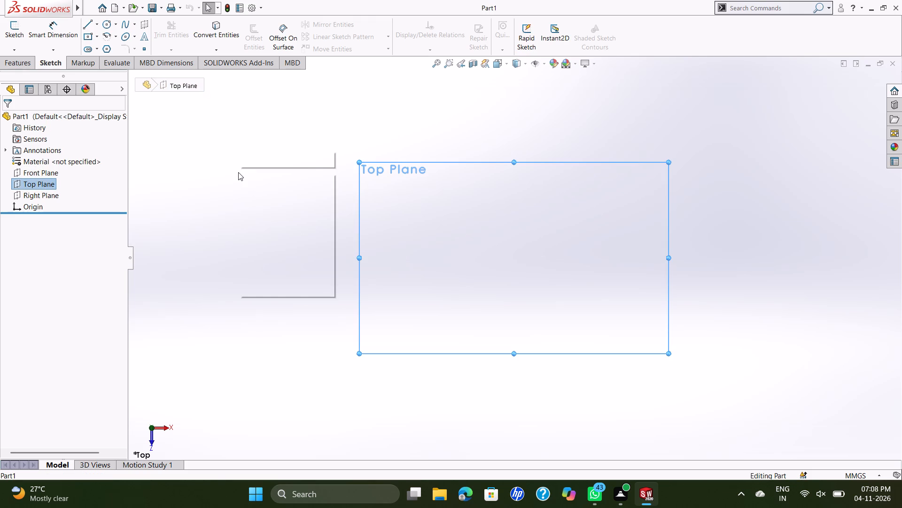
{"action": "left_click", "coordinate": [304, 159]}
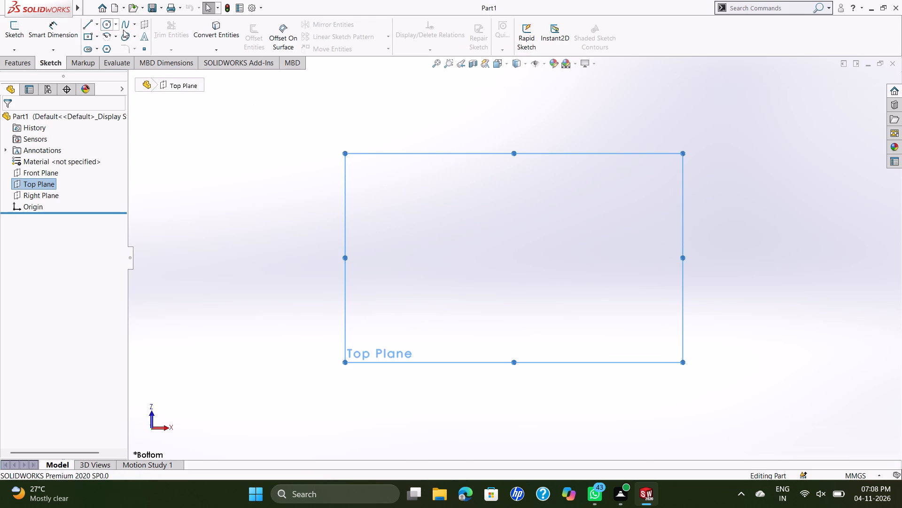
{"action": "left_click", "coordinate": [96, 40]}
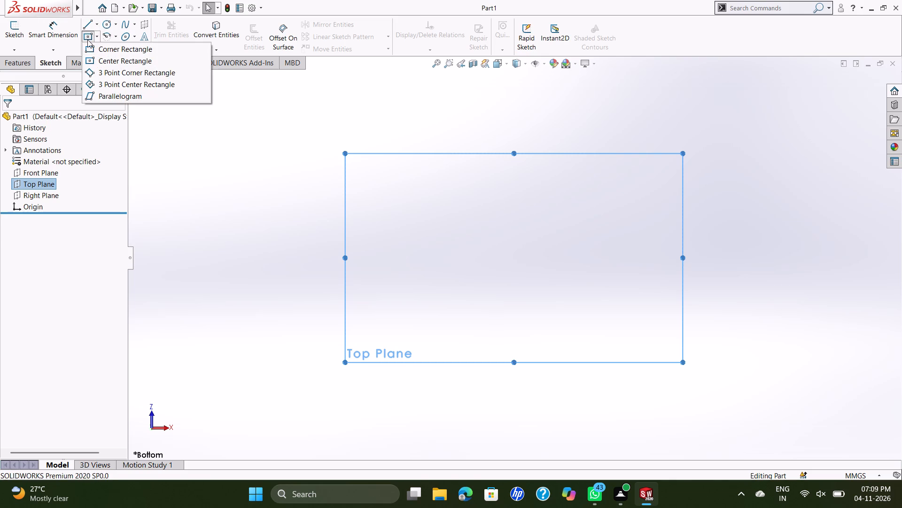
{"action": "left_click", "coordinate": [89, 36]}
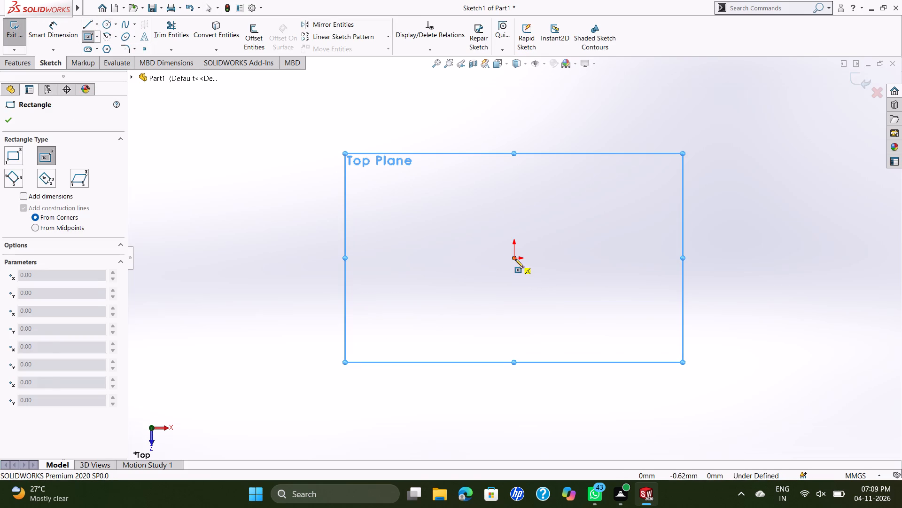
{"action": "left_click", "coordinate": [515, 259]}
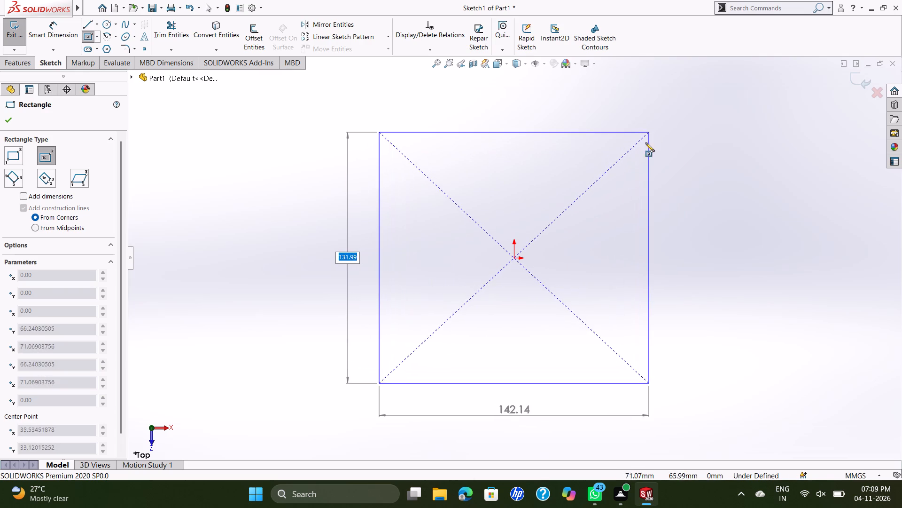
{"action": "key", "text": "Escape"}
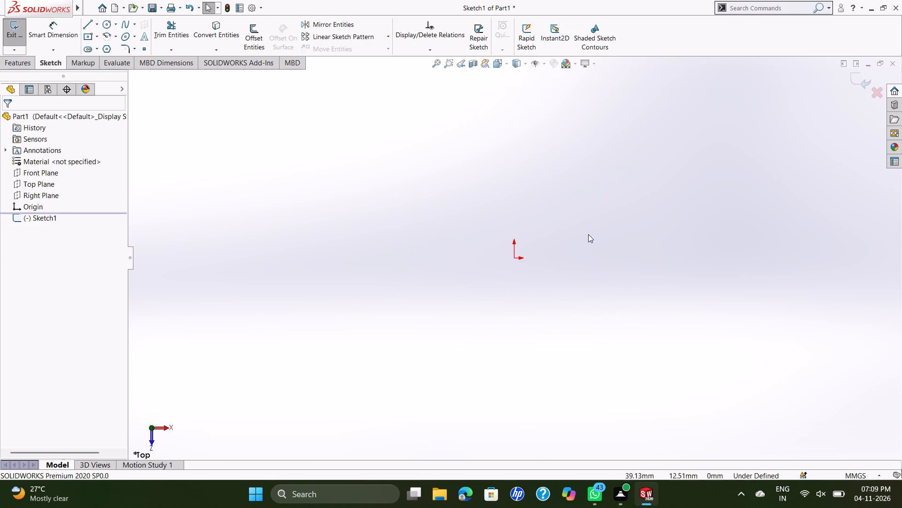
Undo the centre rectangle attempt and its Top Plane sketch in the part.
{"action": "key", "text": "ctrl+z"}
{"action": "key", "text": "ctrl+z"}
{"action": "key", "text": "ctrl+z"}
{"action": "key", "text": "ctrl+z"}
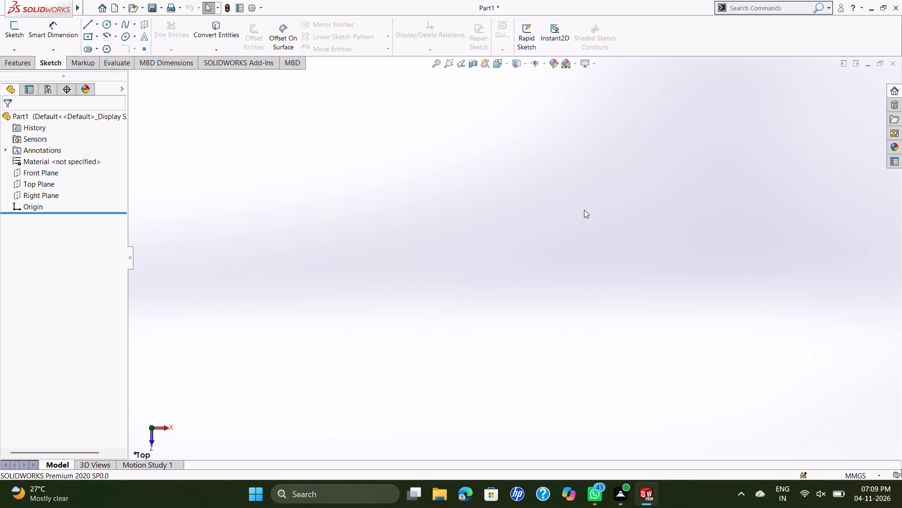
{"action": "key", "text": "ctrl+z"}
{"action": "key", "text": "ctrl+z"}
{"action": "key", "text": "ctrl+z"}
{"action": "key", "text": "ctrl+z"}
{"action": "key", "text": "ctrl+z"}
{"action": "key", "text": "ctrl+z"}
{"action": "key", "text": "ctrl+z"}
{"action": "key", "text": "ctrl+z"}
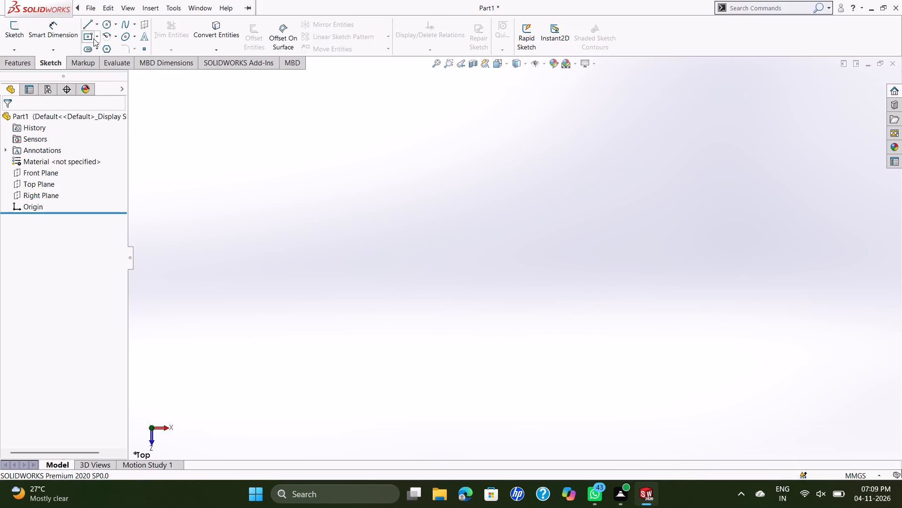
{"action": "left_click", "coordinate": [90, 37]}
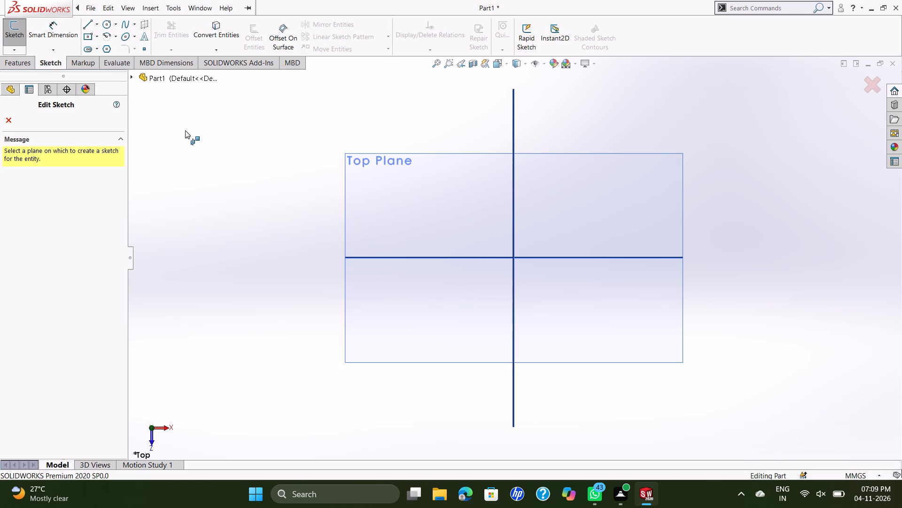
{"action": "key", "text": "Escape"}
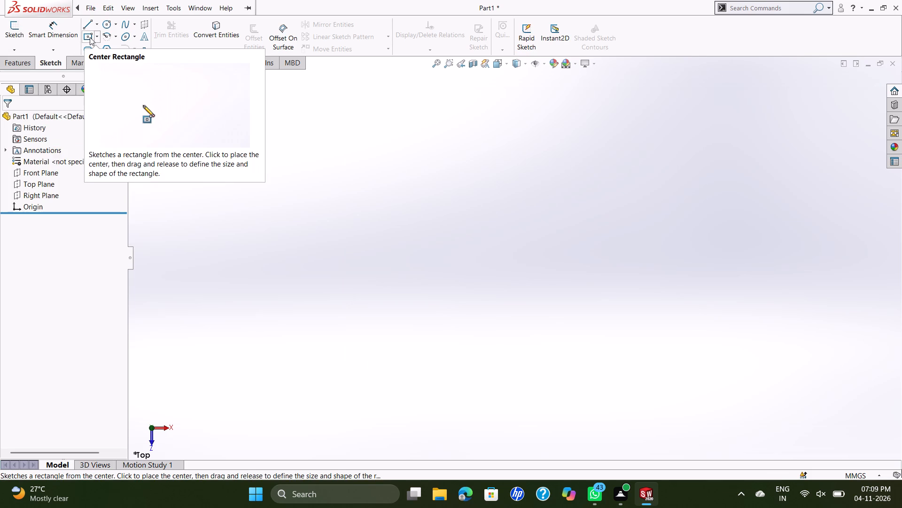
Create another new part document.
{"action": "left_click", "coordinate": [93, 8]}
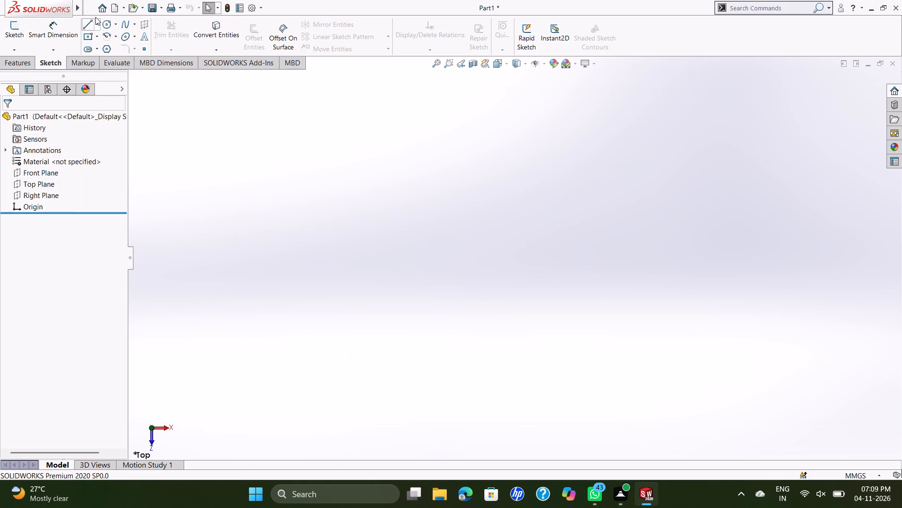
{"action": "left_click", "coordinate": [79, 12]}
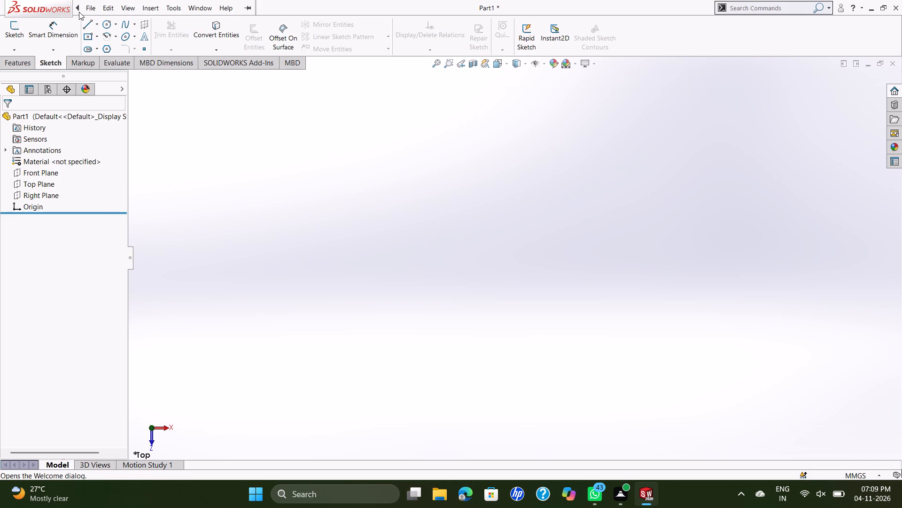
{"action": "left_click", "coordinate": [90, 6]}
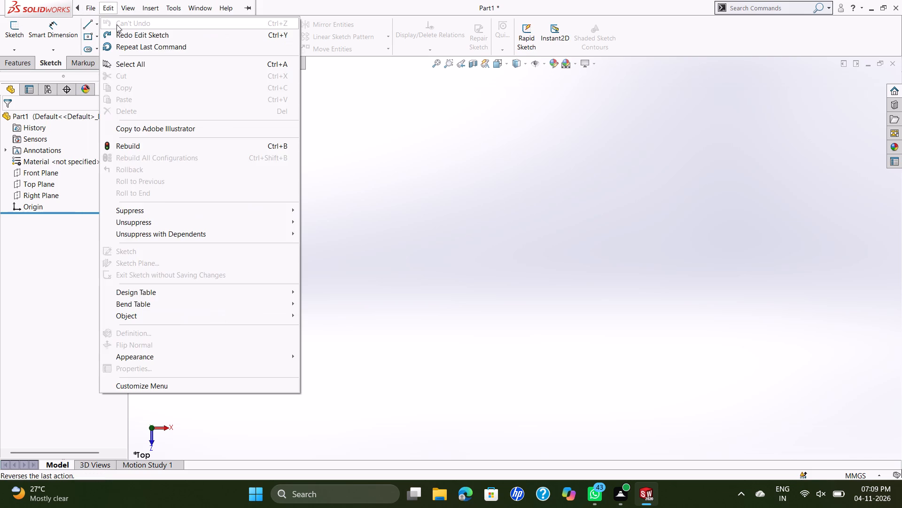
{"action": "left_click", "coordinate": [111, 23]}
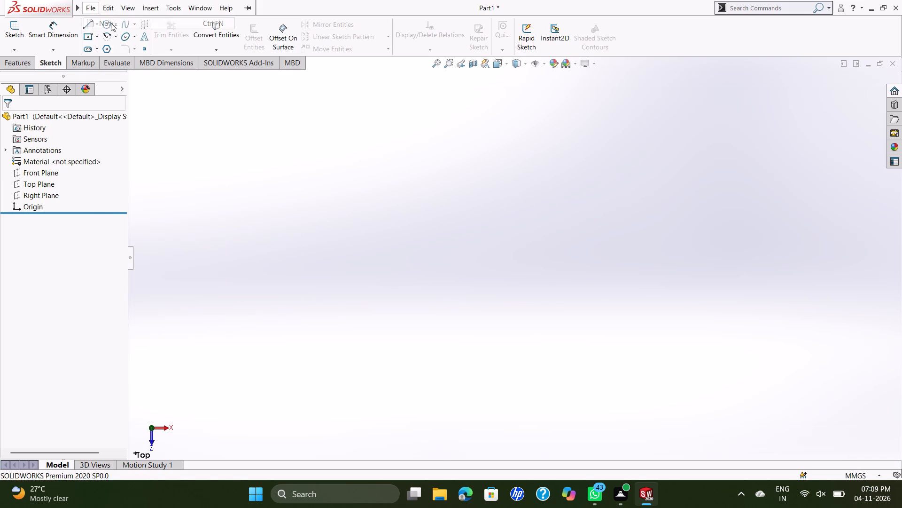
{"action": "left_click", "coordinate": [225, 248]}
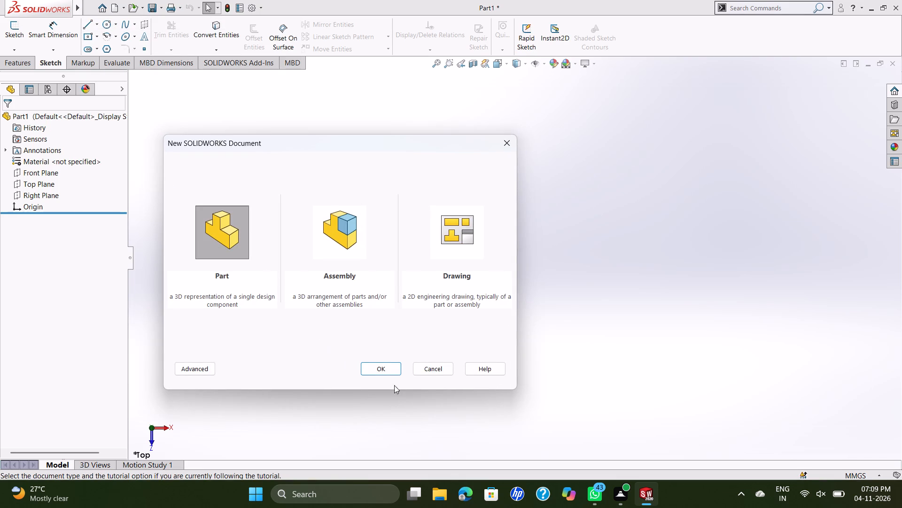
{"action": "left_click", "coordinate": [385, 368]}
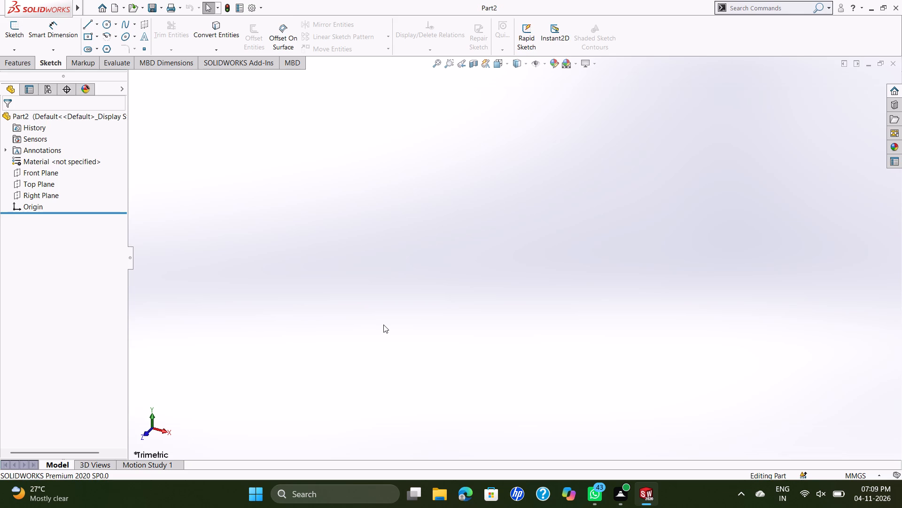
Open a sketch on the Top Plane and draw a centre rectangle from the origin, about 91 mm wide by 97 mm high.
{"action": "key", "text": "plus"}
{"action": "left_click", "coordinate": [89, 34]}
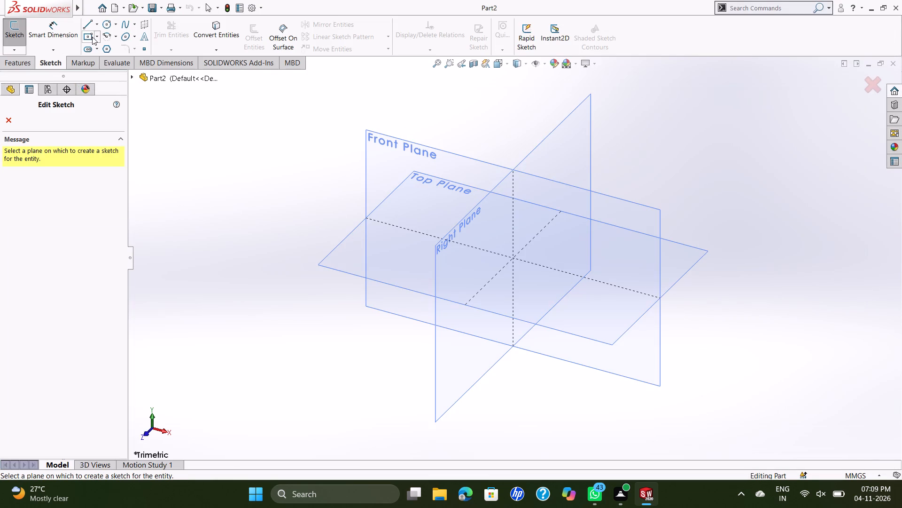
{"action": "left_click", "coordinate": [438, 179]}
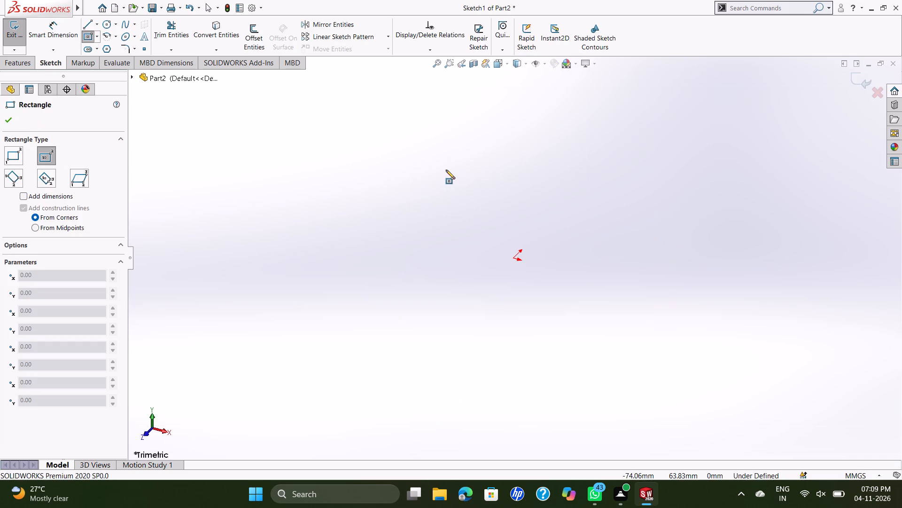
{"action": "key", "text": "ctrl+8"}
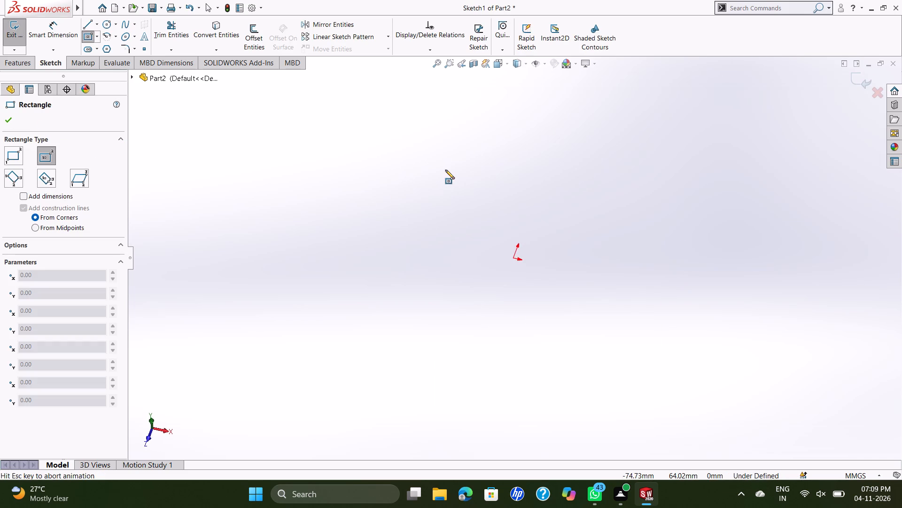
{"action": "left_click", "coordinate": [515, 257]}
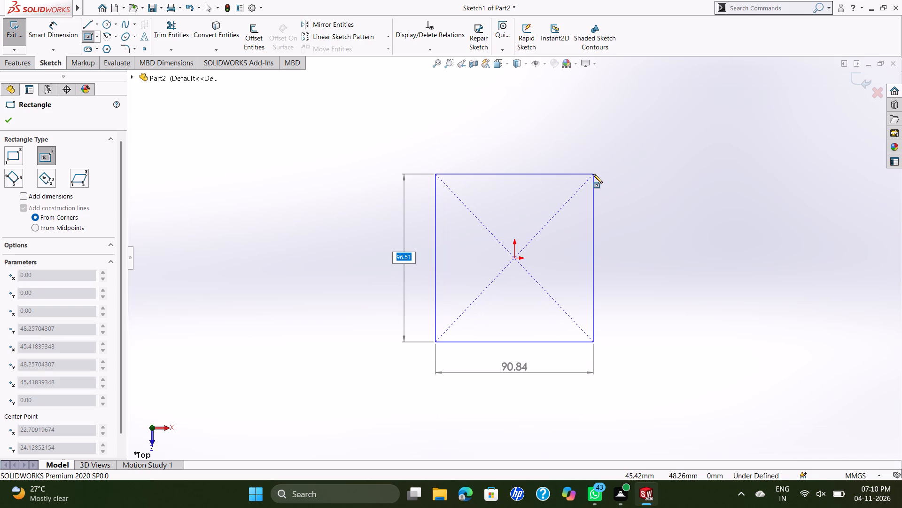
{"action": "left_click", "coordinate": [593, 174]}
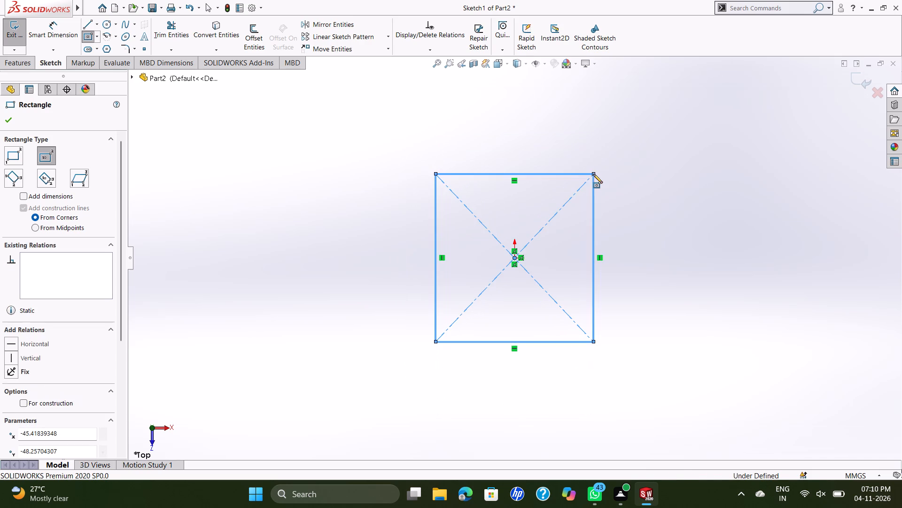
Dimension the rectangle's vertical side to 6 mm.
{"action": "left_click", "coordinate": [62, 32]}
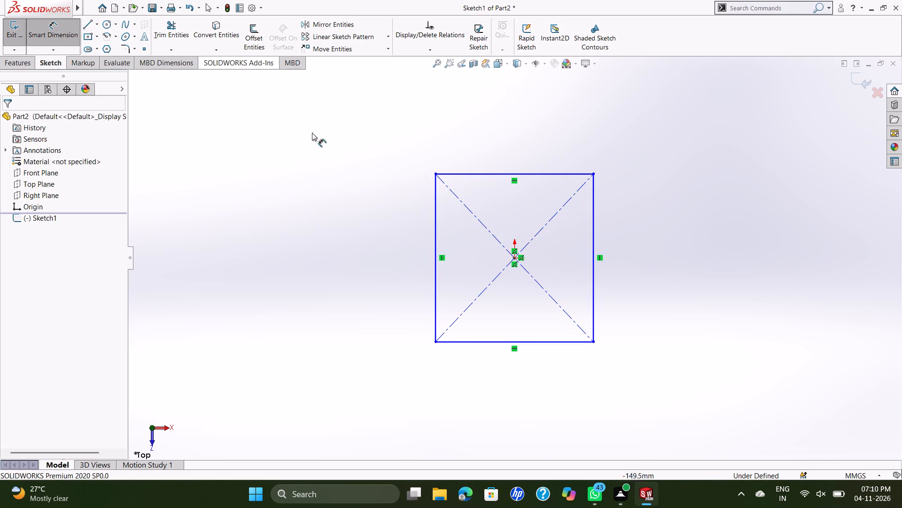
{"action": "left_click", "coordinate": [438, 231]}
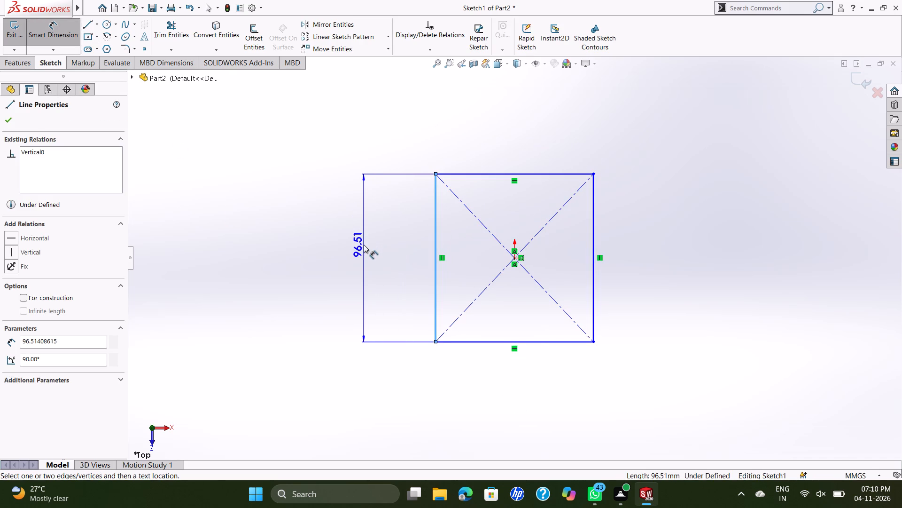
{"action": "left_click", "coordinate": [364, 252]}
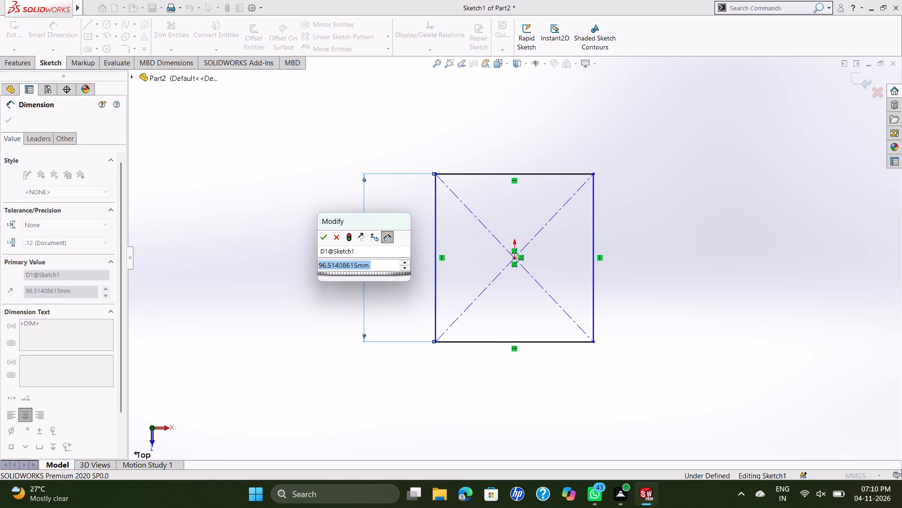
{"action": "key", "text": "6"}
{"action": "key", "text": "Return"}
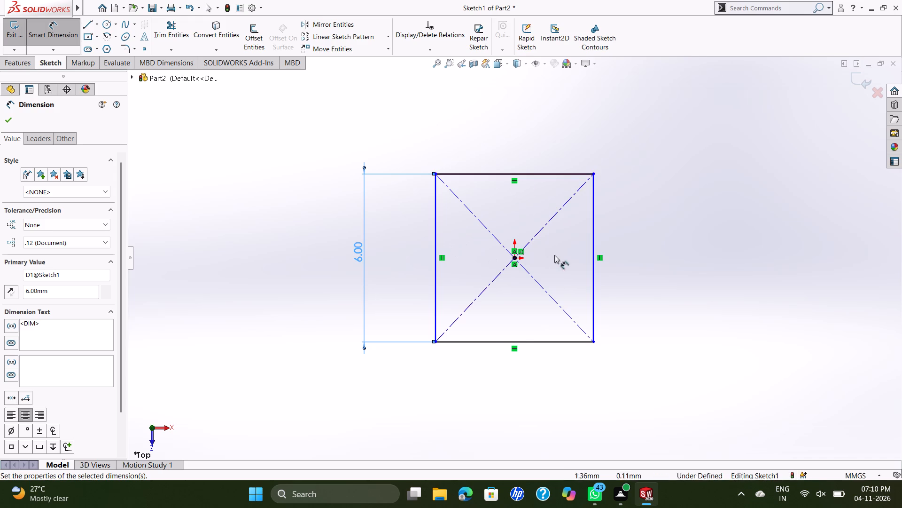
Dimension the rectangle's horizontal width to 8 mm.
{"action": "left_click", "coordinate": [527, 343]}
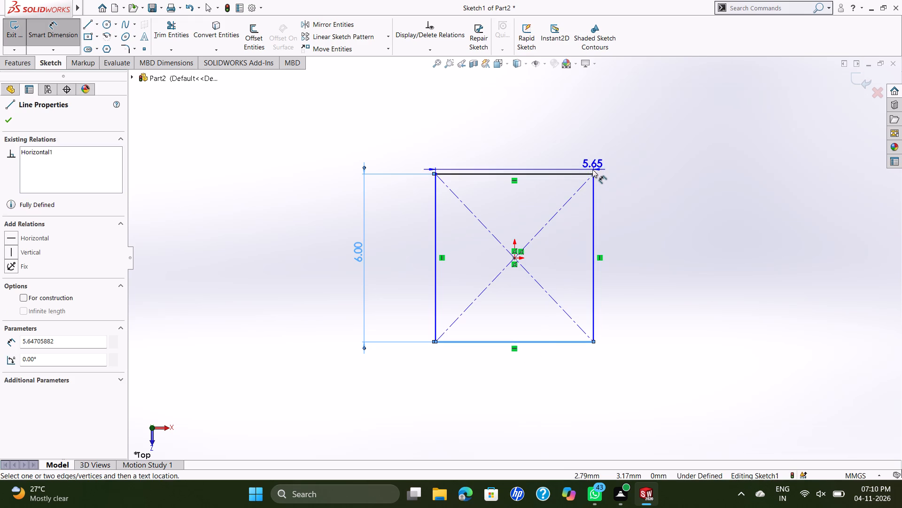
{"action": "left_click", "coordinate": [583, 174]}
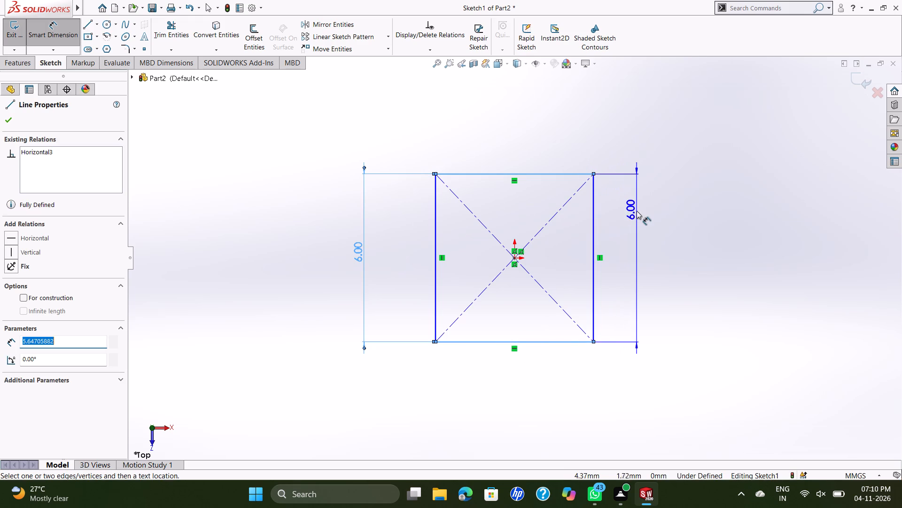
{"action": "key", "text": "Escape"}
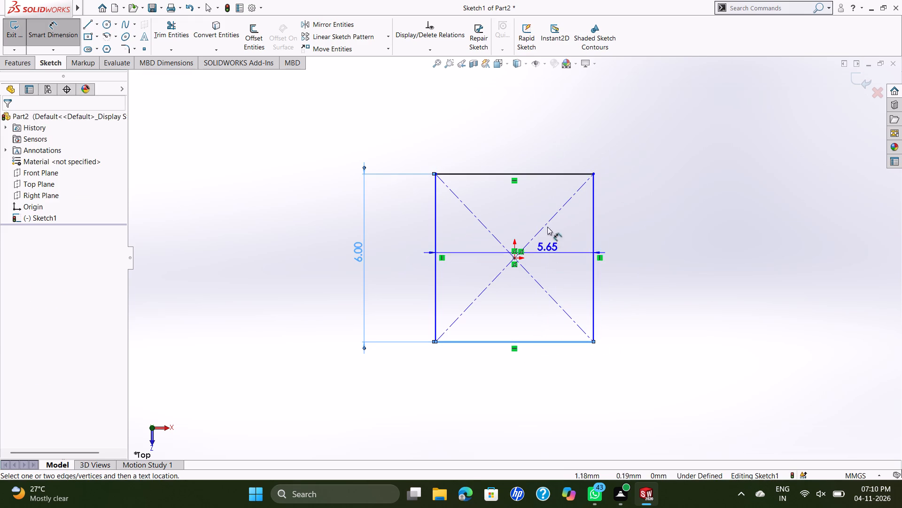
{"action": "left_click", "coordinate": [530, 117]}
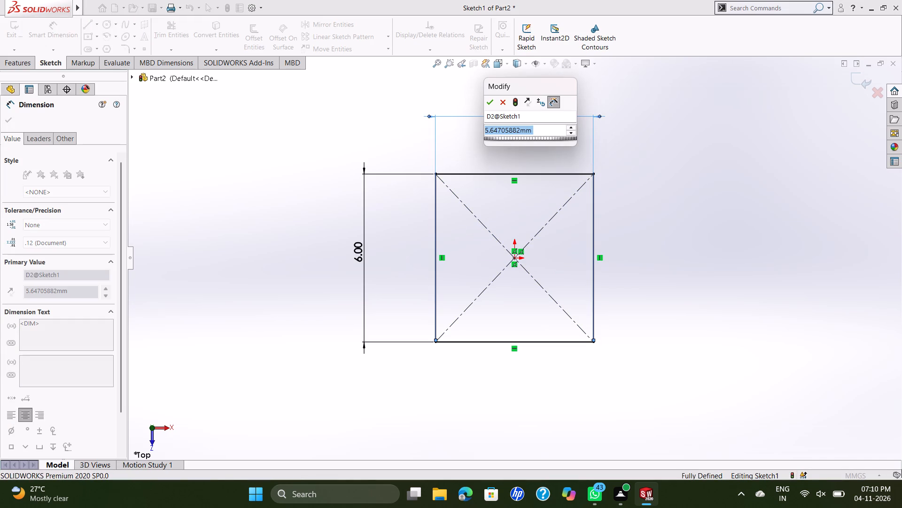
{"action": "key", "text": "8"}
{"action": "key", "text": "Return"}
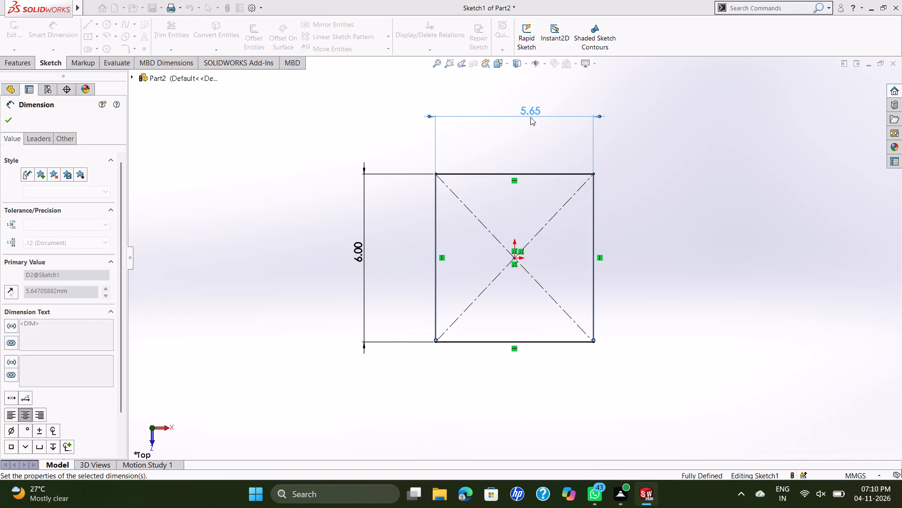
{"action": "key", "text": "Escape"}
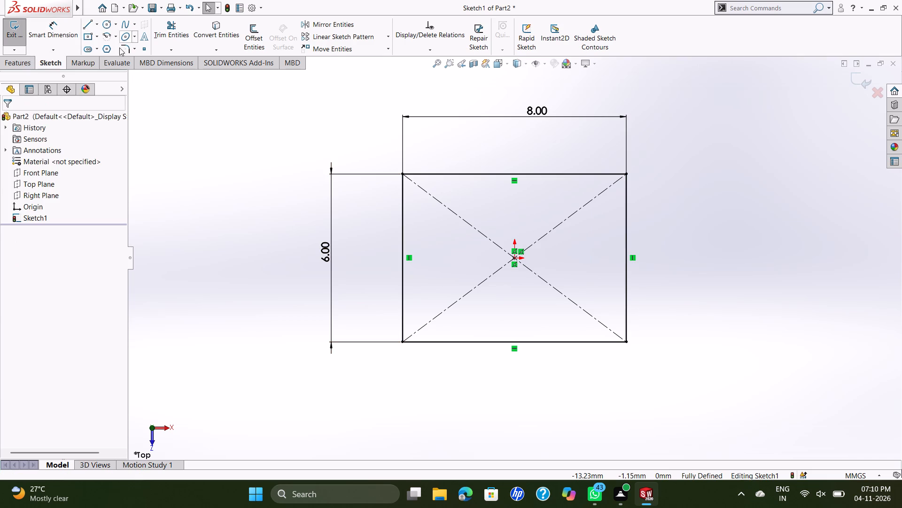
Fillet the rectangle's two upper corners with a 1.5 mm sketch fillet radius.
{"action": "left_click", "coordinate": [121, 48]}
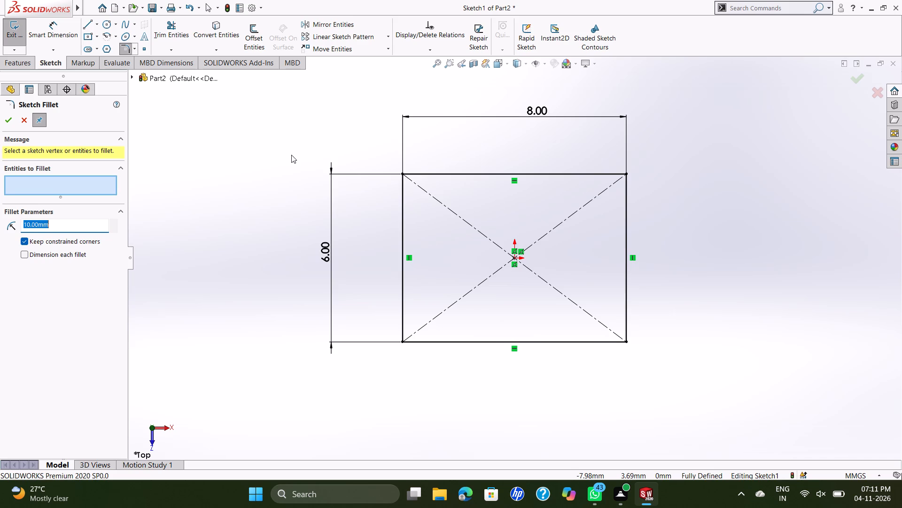
{"action": "type", "text": "1.5"}
{"action": "key", "text": "Return"}
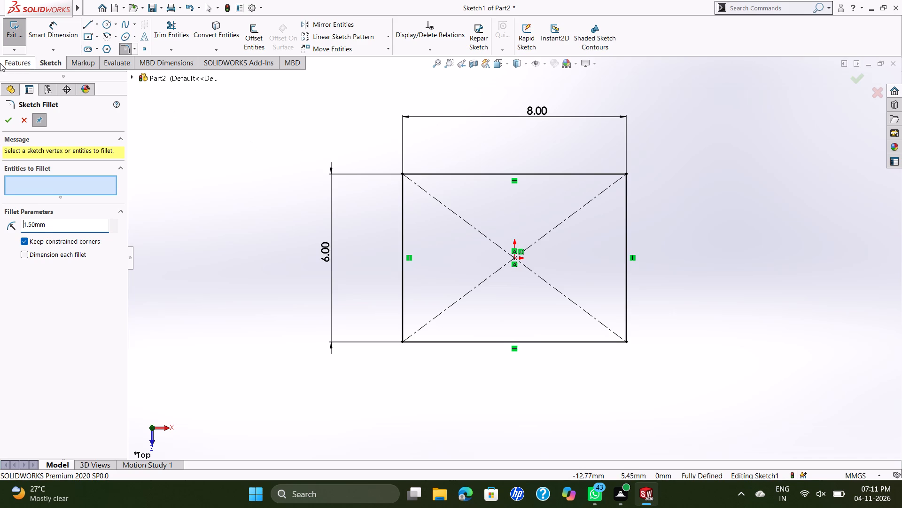
{"action": "left_click", "coordinate": [402, 212]}
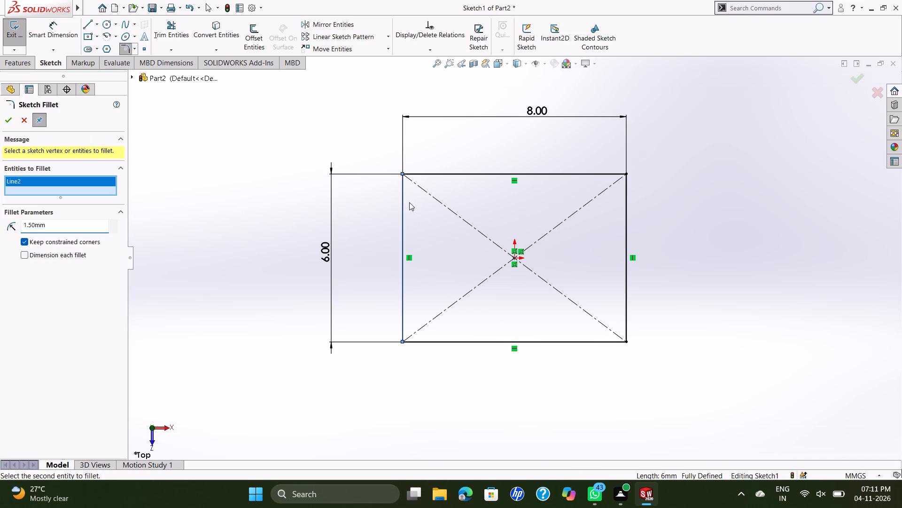
{"action": "left_click", "coordinate": [439, 173]}
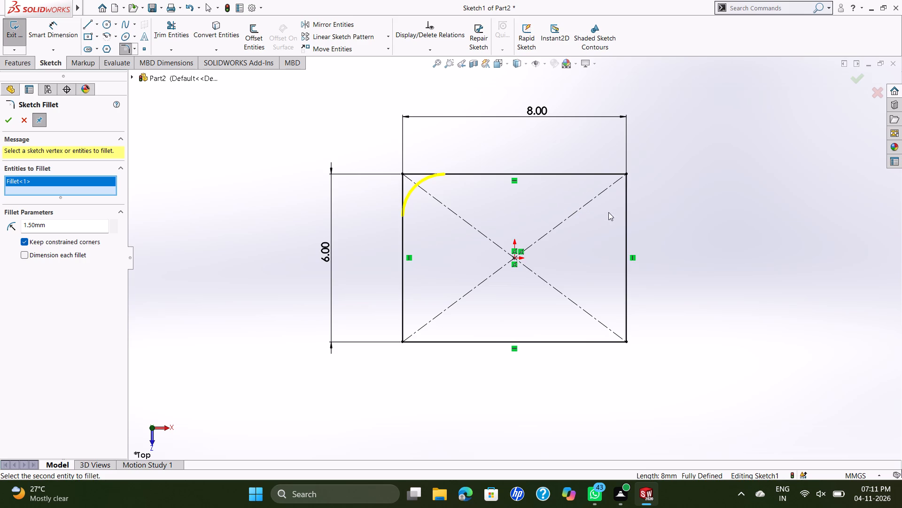
{"action": "left_click", "coordinate": [627, 213]}
{"action": "left_click", "coordinate": [600, 175]}
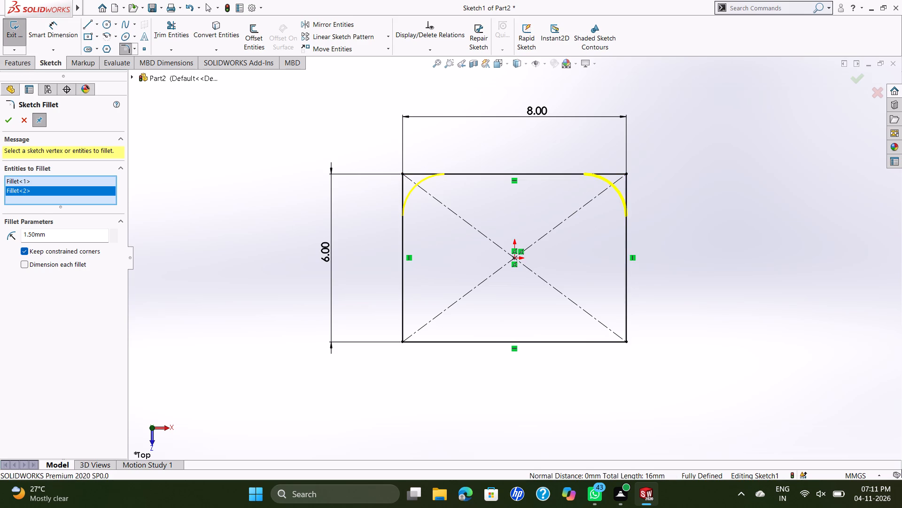
{"action": "left_click", "coordinate": [6, 120]}
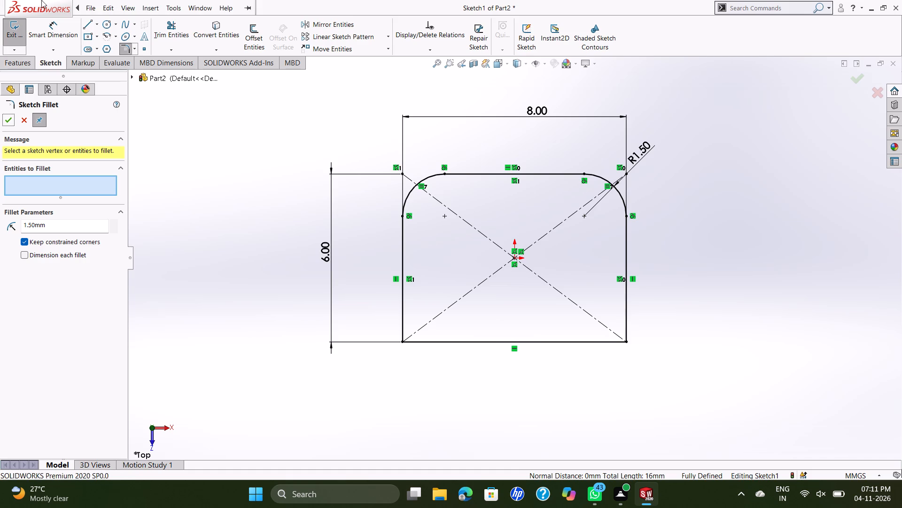
{"action": "left_click", "coordinate": [265, 88]}
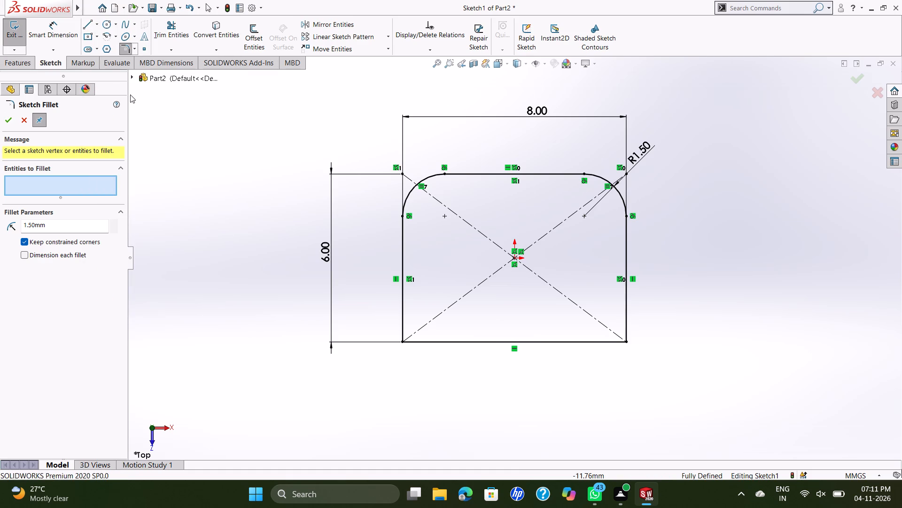
Sketch a three-line rectangular notch about 2 mm wide by 2.1 mm high inward from the profile's left side, starting at the fillet's lower end.
{"action": "left_click", "coordinate": [90, 26]}
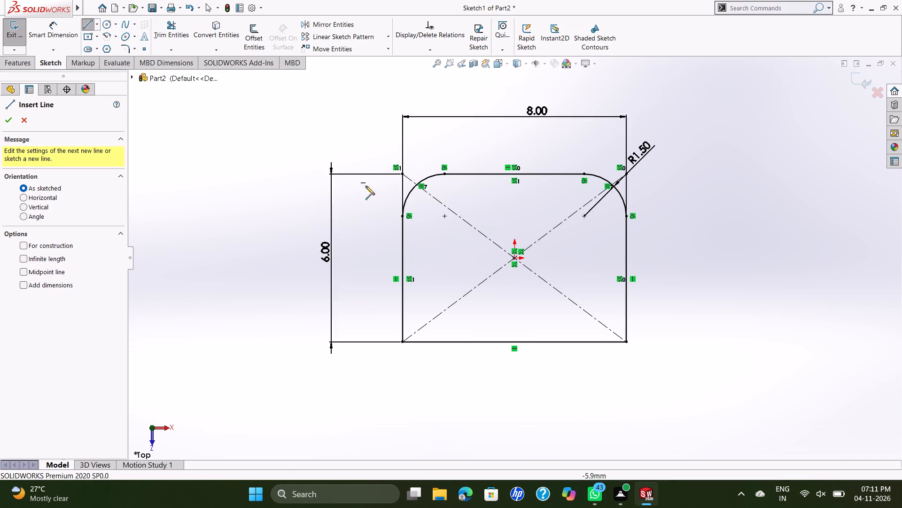
{"action": "left_click", "coordinate": [404, 217]}
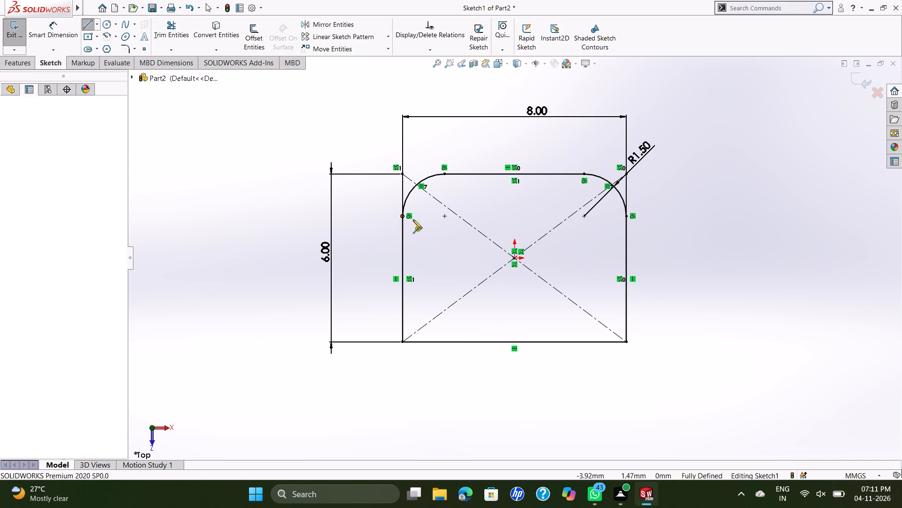
{"action": "left_click", "coordinate": [459, 214]}
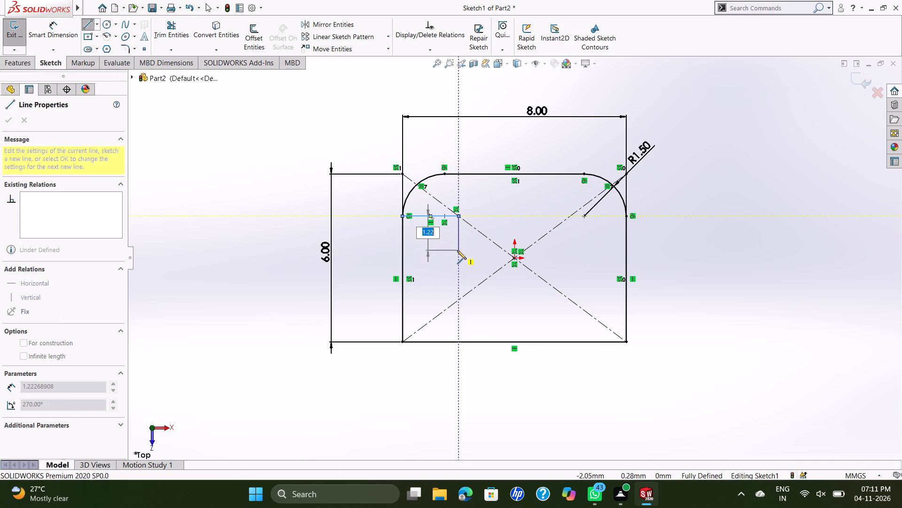
{"action": "left_click", "coordinate": [460, 274]}
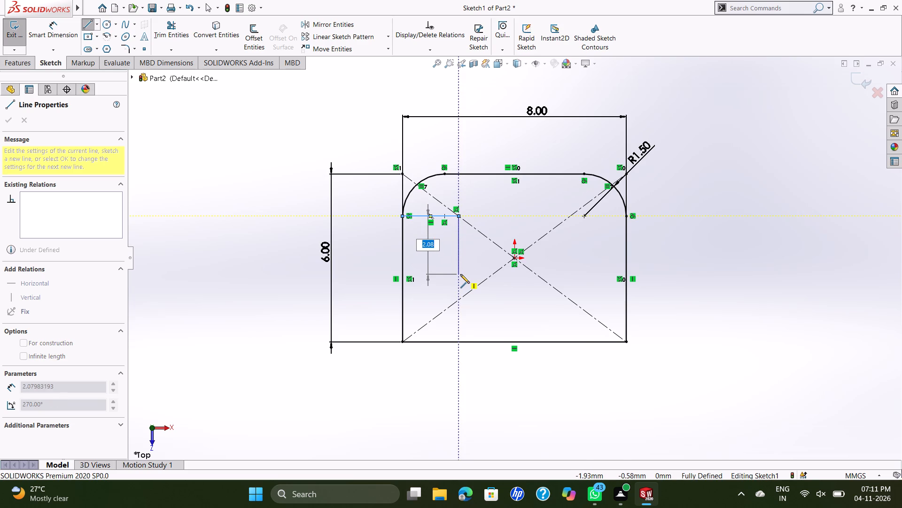
{"action": "left_click", "coordinate": [402, 272]}
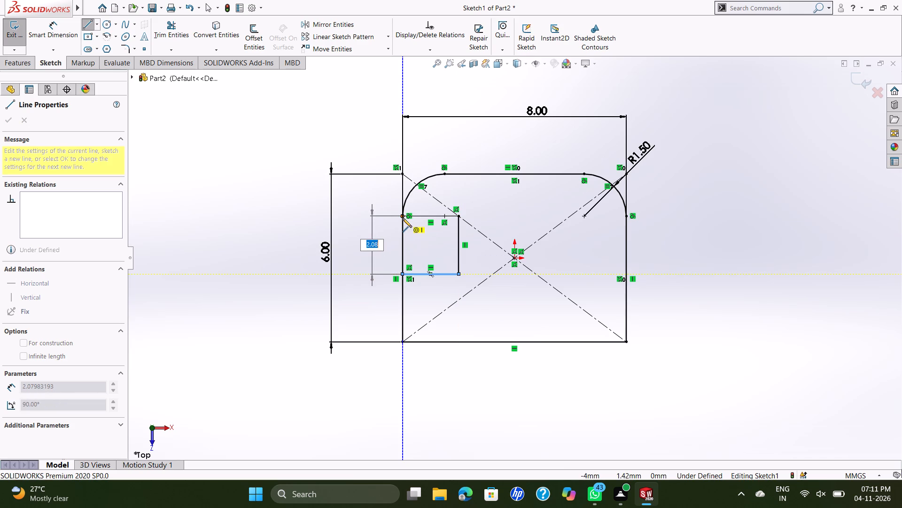
{"action": "key", "text": "Escape"}
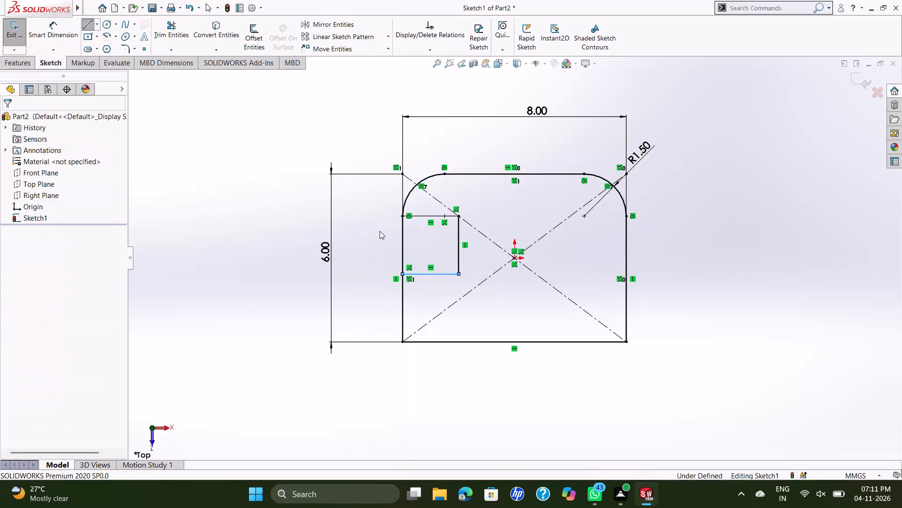
Dimension the notch's height between its two horizontal lines to 2 mm.
{"action": "left_click", "coordinate": [59, 30]}
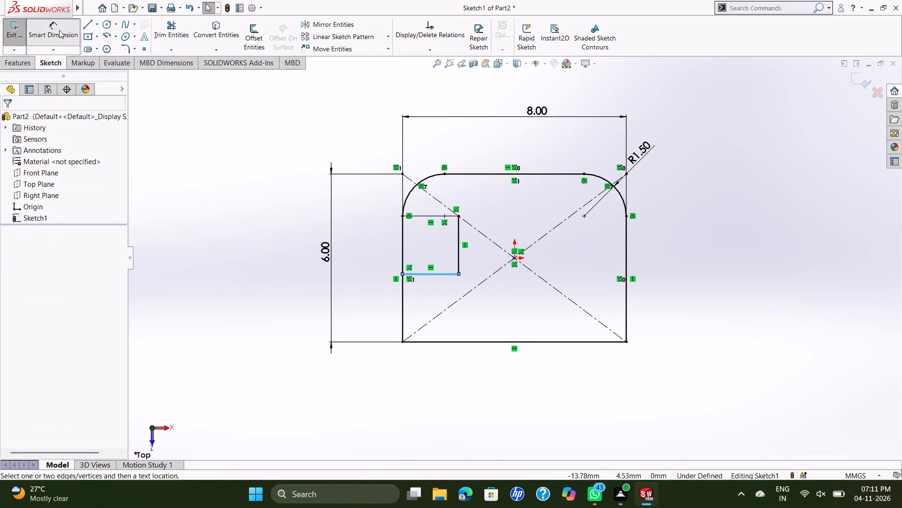
{"action": "left_click", "coordinate": [462, 245]}
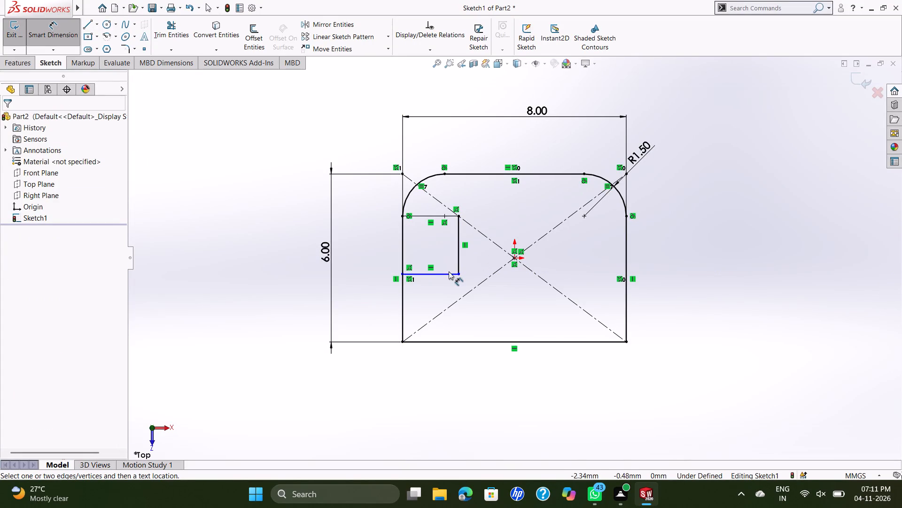
{"action": "left_click", "coordinate": [446, 274]}
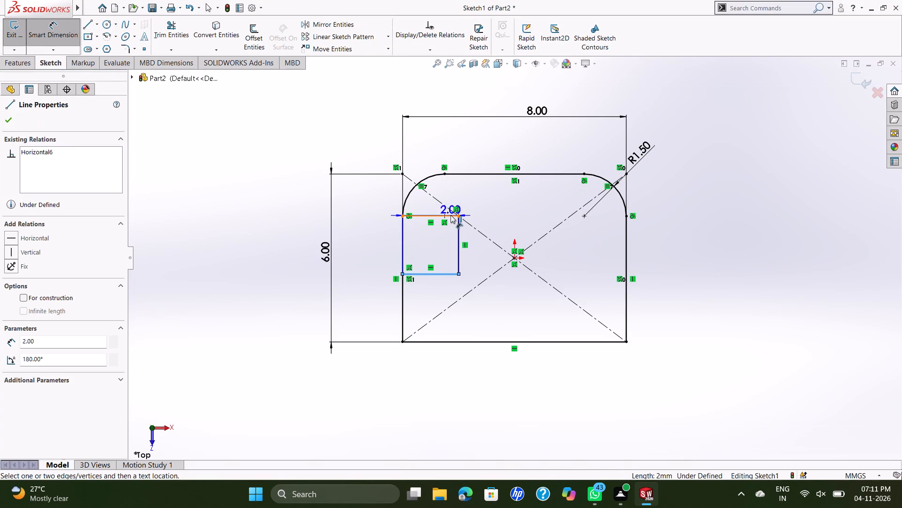
{"action": "left_click", "coordinate": [451, 215]}
{"action": "left_click", "coordinate": [481, 247]}
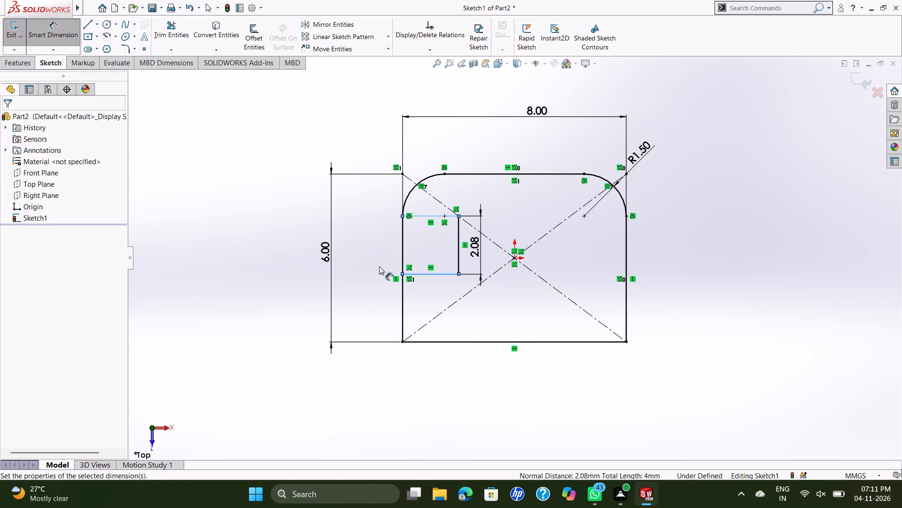
{"action": "key", "text": "2"}
{"action": "key", "text": "Return"}
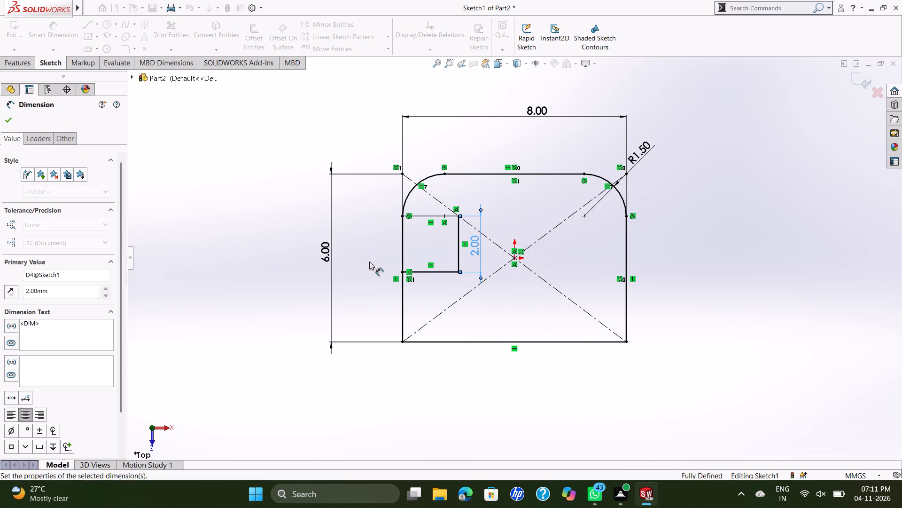
{"action": "key", "text": "Escape"}
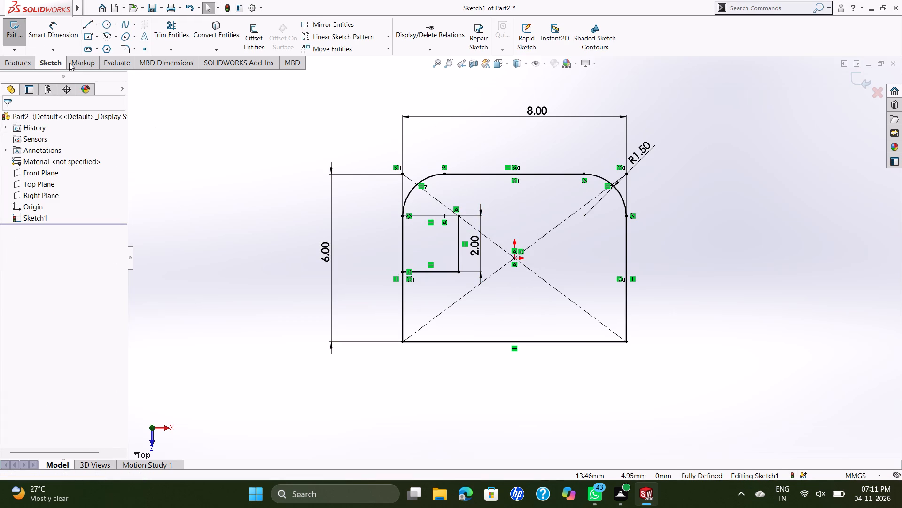
Fillet the notch's two inner corners with a 0.8 mm sketch fillet radius.
{"action": "left_click", "coordinate": [124, 48]}
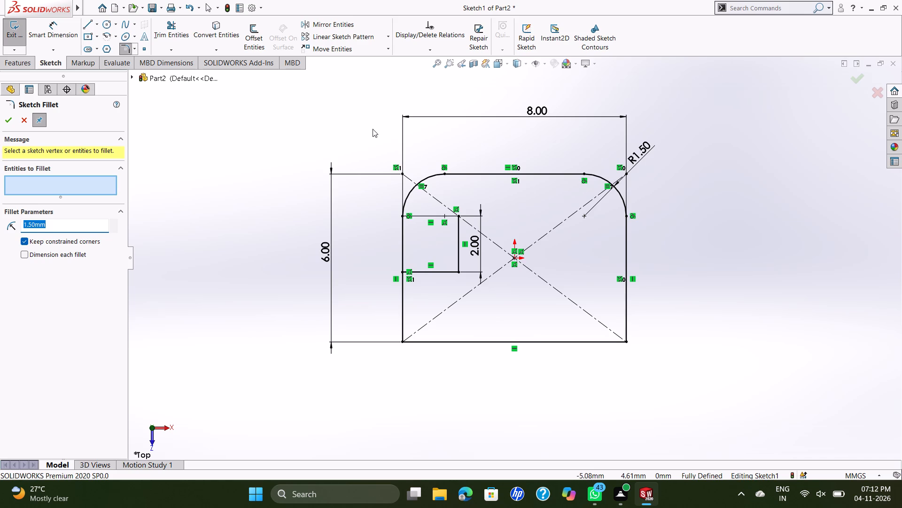
{"action": "type", "text": "0.8"}
{"action": "key", "text": "Return"}
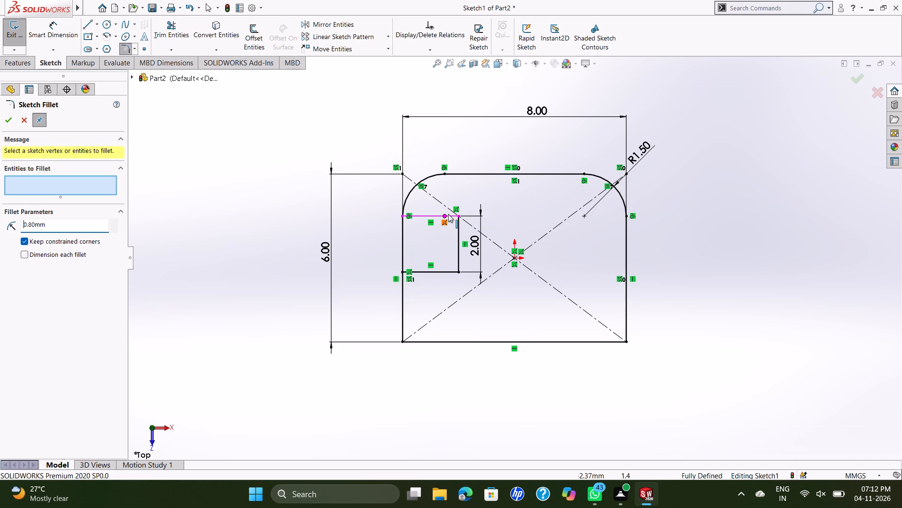
{"action": "left_click", "coordinate": [450, 214]}
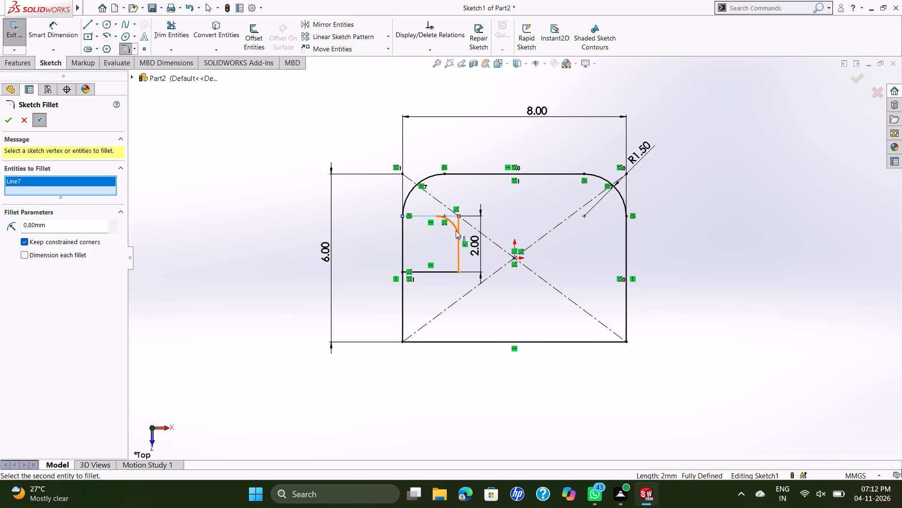
{"action": "left_click", "coordinate": [456, 230]}
{"action": "left_click", "coordinate": [435, 274]}
{"action": "left_click", "coordinate": [459, 262]}
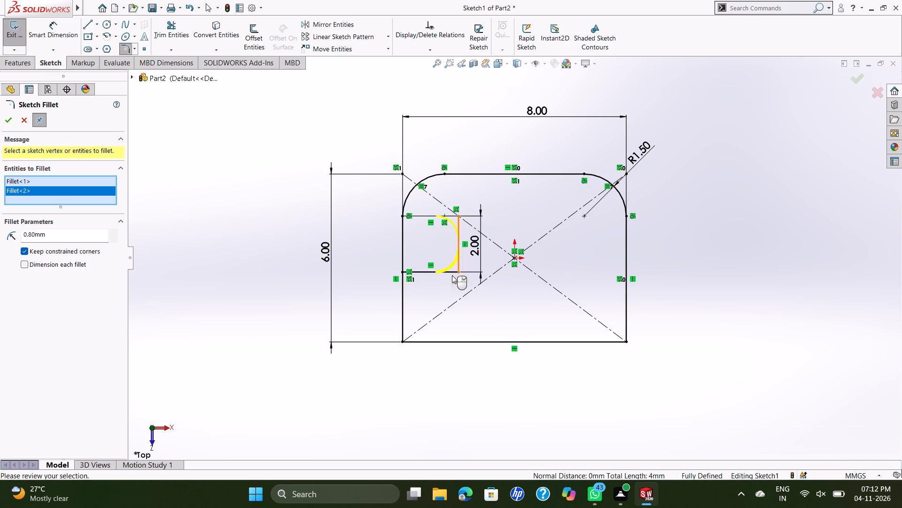
{"action": "left_click", "coordinate": [7, 125]}
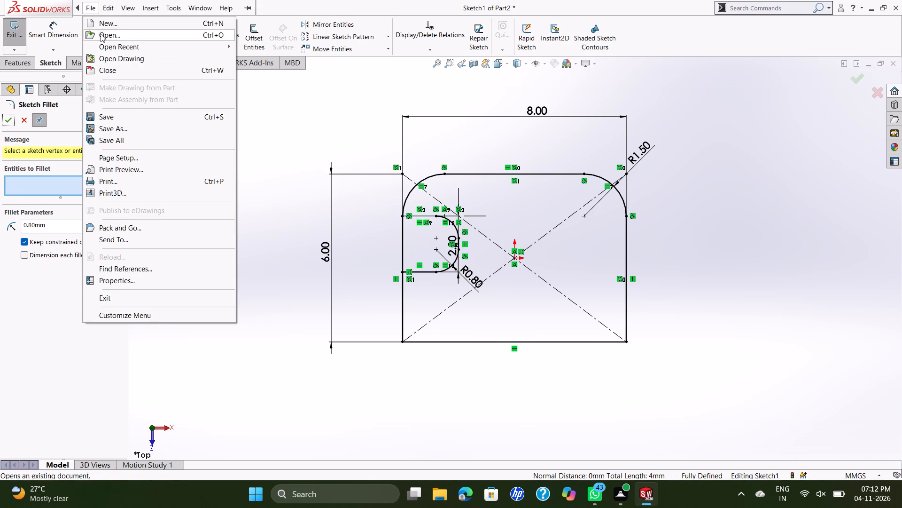
{"action": "left_click", "coordinate": [262, 115]}
Draw a vertical construction line from the bottom edge's midpoint to the top edge's midpoint.
{"action": "left_click", "coordinate": [85, 27]}
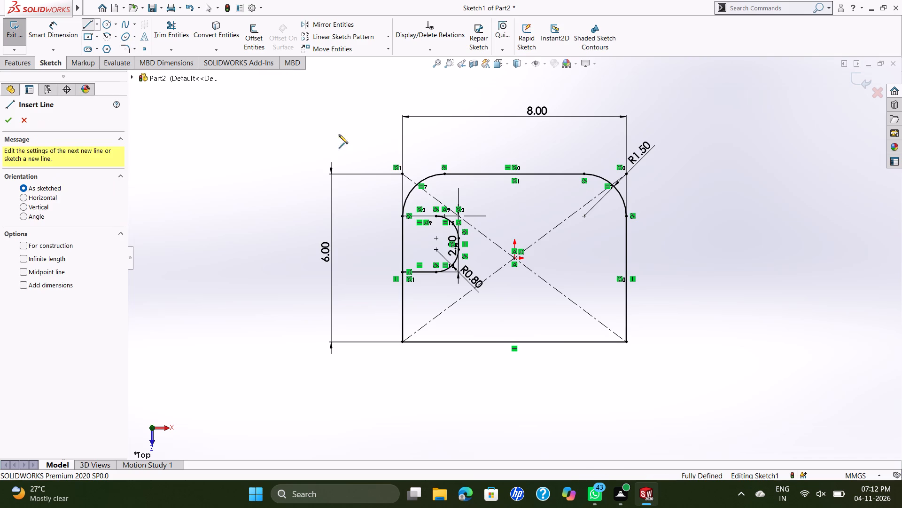
{"action": "left_click", "coordinate": [22, 239]}
{"action": "left_click", "coordinate": [23, 243]}
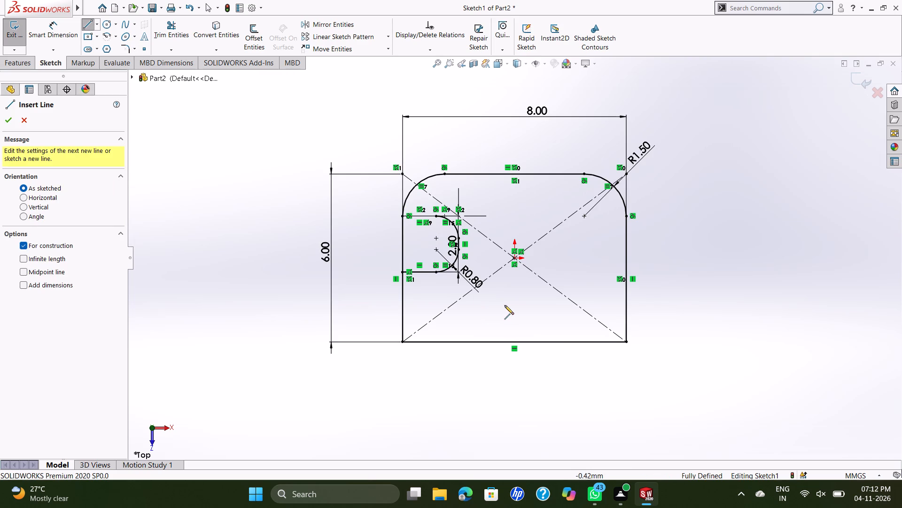
{"action": "left_click", "coordinate": [513, 342]}
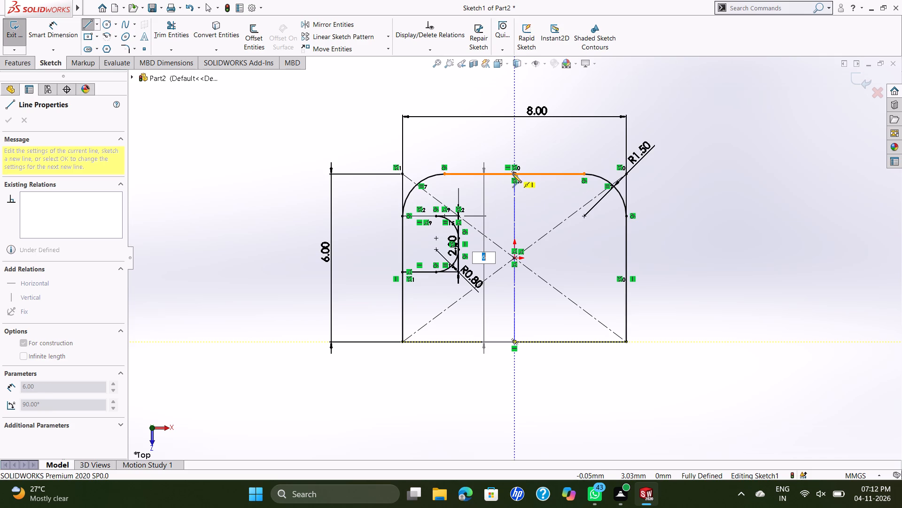
{"action": "left_click", "coordinate": [513, 174]}
{"action": "key", "text": "Escape"}
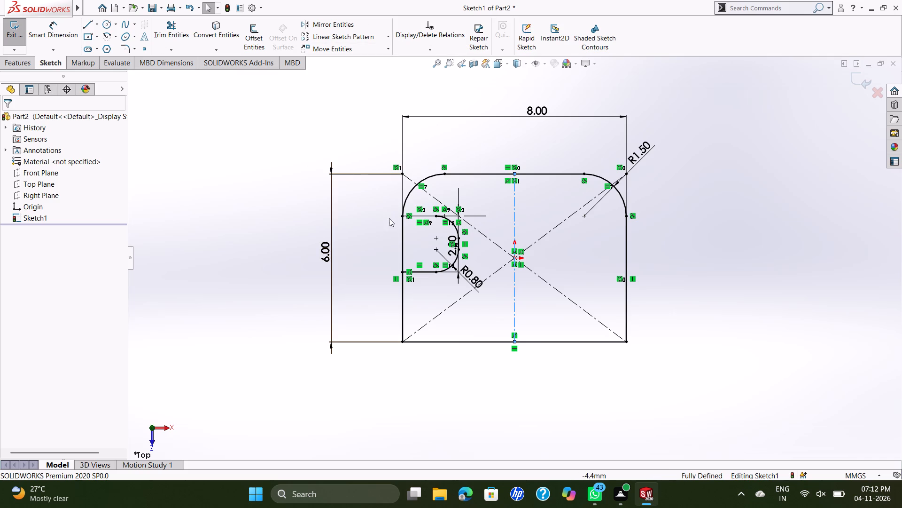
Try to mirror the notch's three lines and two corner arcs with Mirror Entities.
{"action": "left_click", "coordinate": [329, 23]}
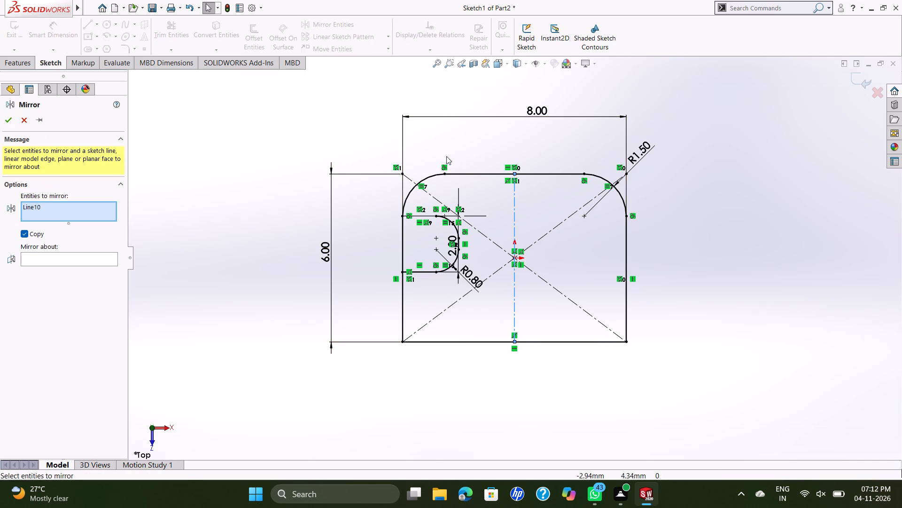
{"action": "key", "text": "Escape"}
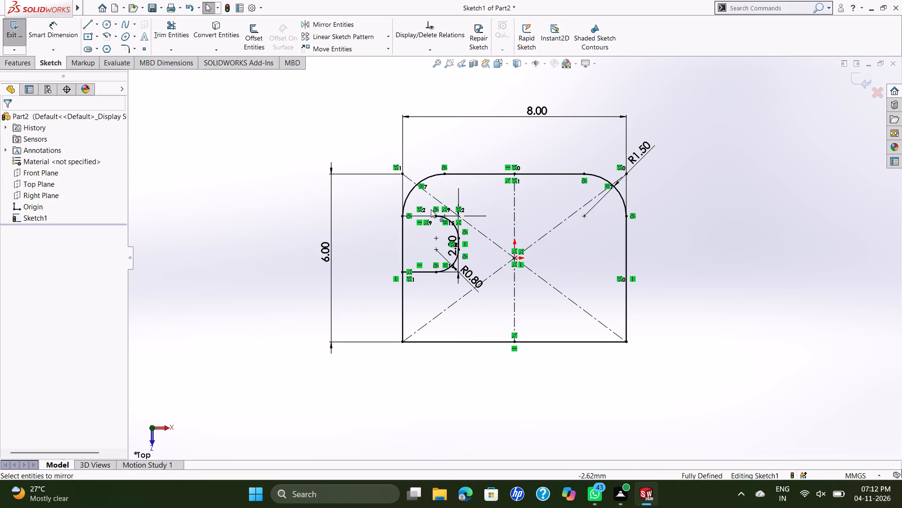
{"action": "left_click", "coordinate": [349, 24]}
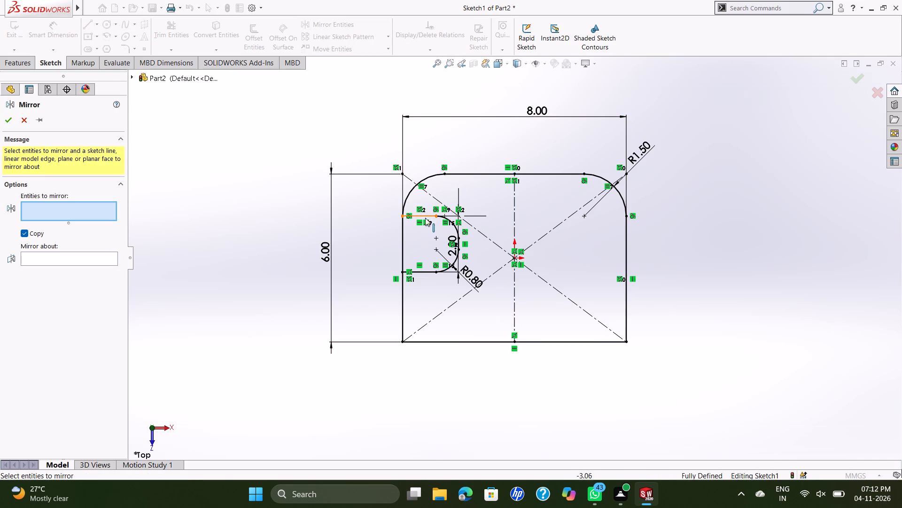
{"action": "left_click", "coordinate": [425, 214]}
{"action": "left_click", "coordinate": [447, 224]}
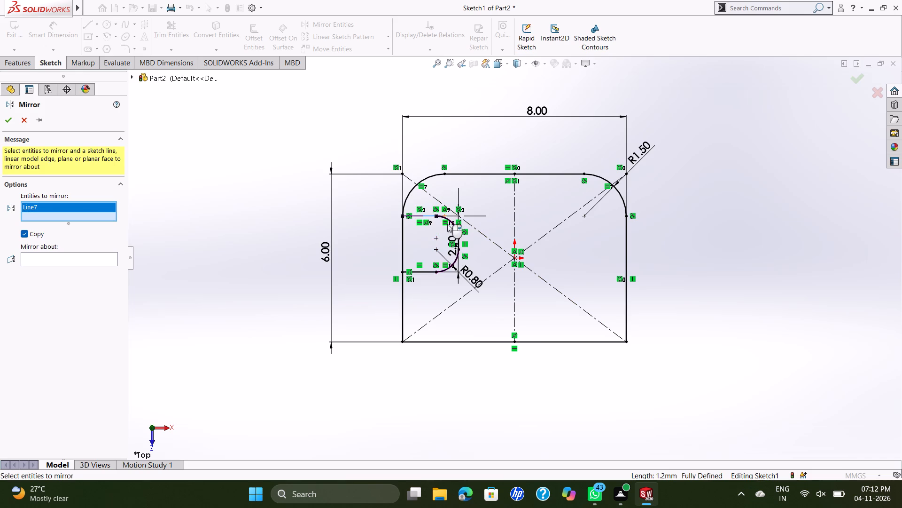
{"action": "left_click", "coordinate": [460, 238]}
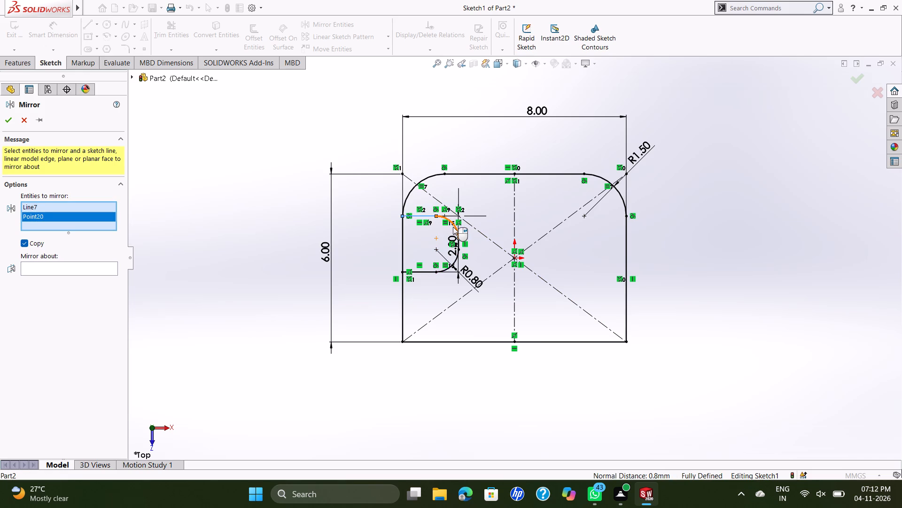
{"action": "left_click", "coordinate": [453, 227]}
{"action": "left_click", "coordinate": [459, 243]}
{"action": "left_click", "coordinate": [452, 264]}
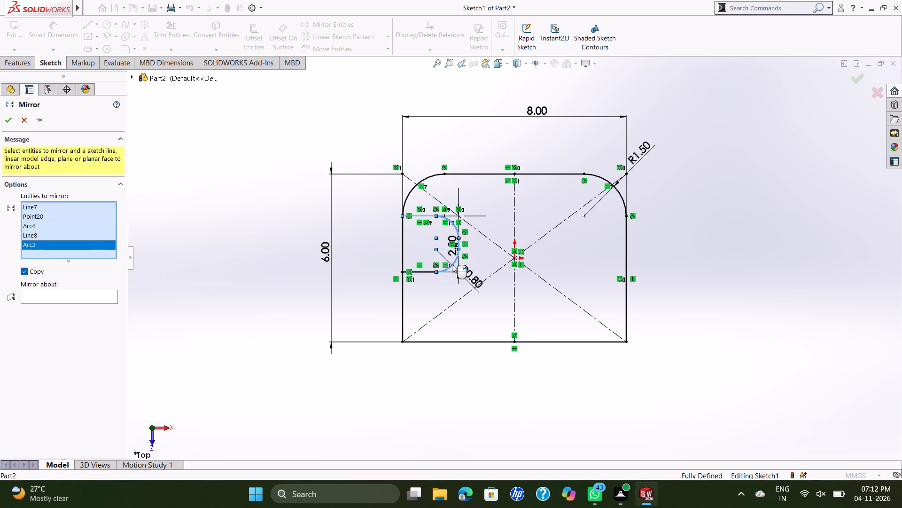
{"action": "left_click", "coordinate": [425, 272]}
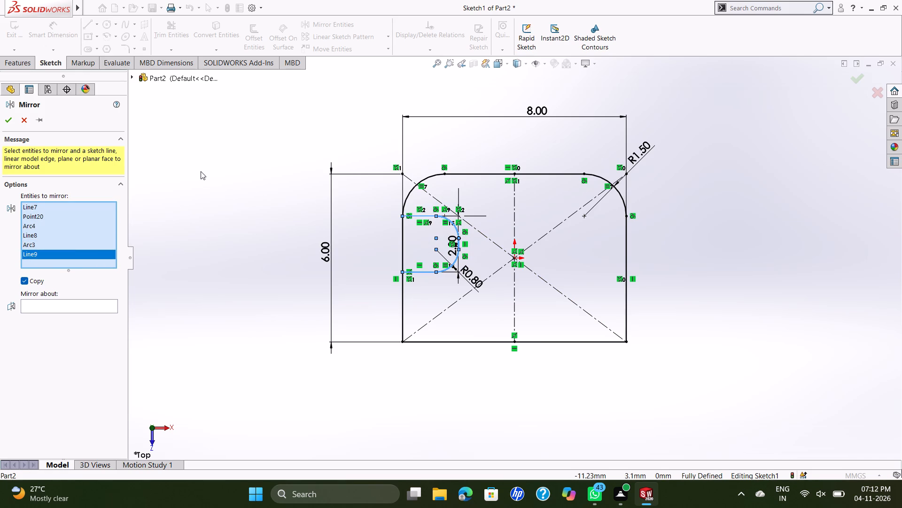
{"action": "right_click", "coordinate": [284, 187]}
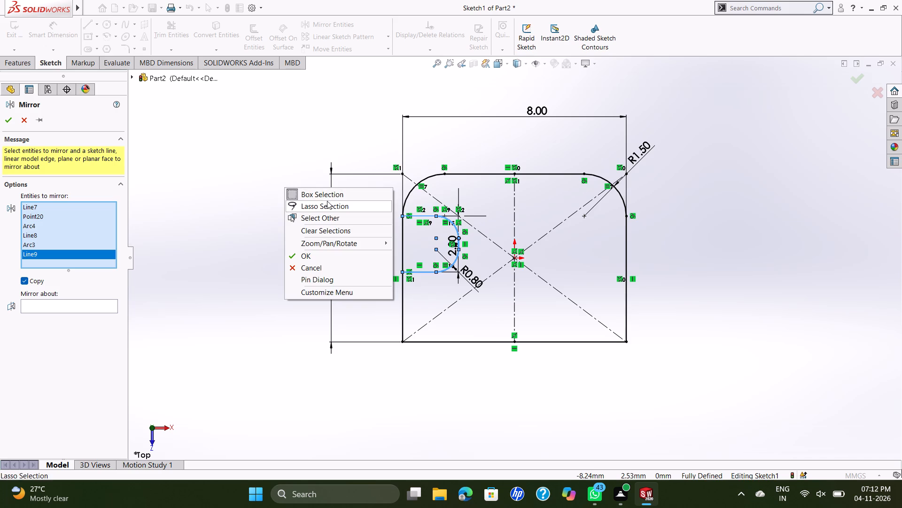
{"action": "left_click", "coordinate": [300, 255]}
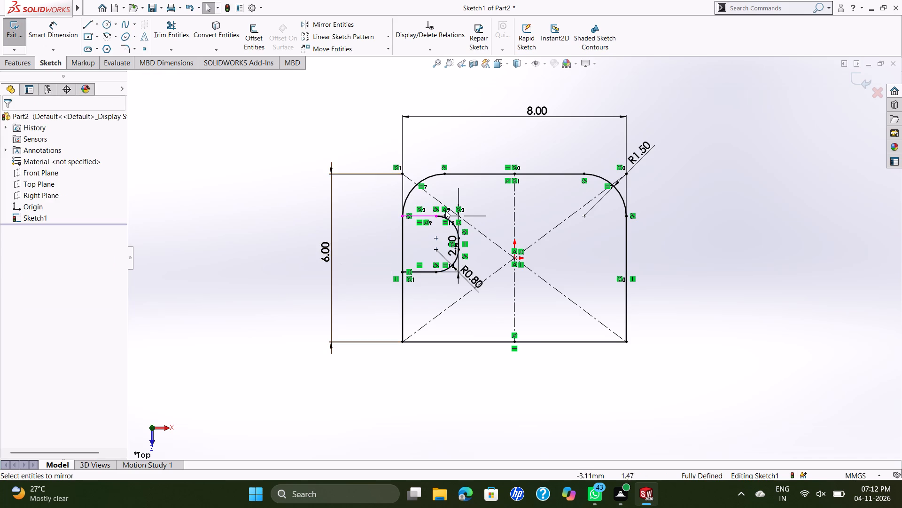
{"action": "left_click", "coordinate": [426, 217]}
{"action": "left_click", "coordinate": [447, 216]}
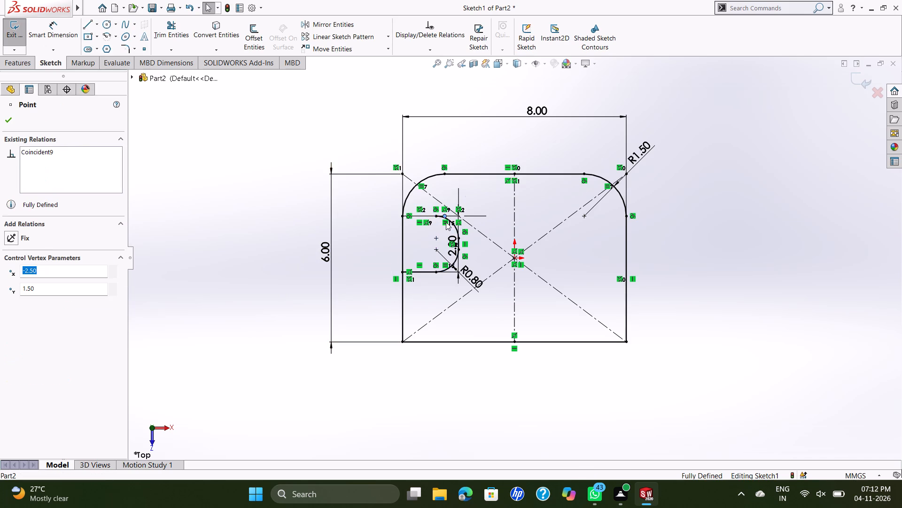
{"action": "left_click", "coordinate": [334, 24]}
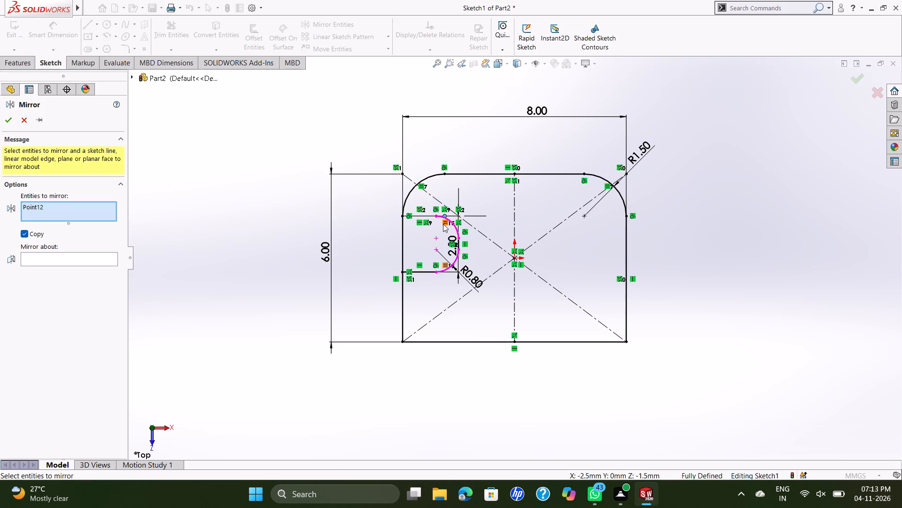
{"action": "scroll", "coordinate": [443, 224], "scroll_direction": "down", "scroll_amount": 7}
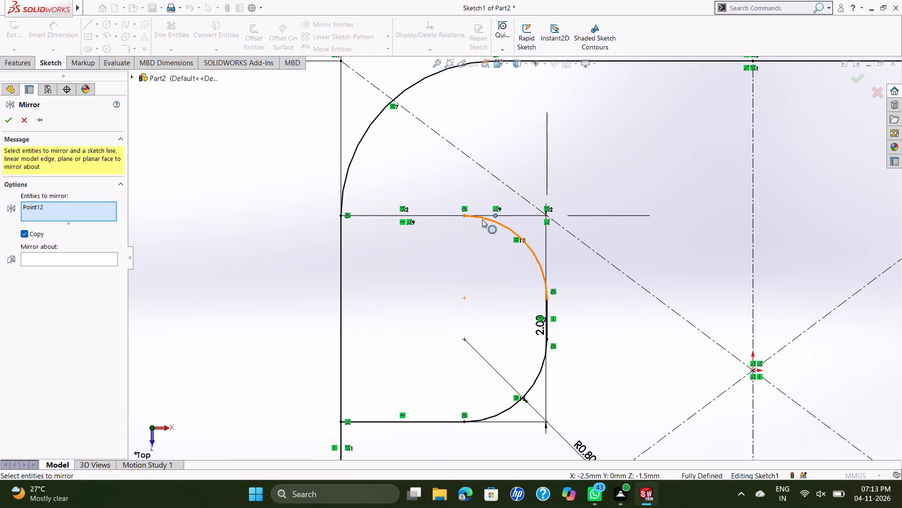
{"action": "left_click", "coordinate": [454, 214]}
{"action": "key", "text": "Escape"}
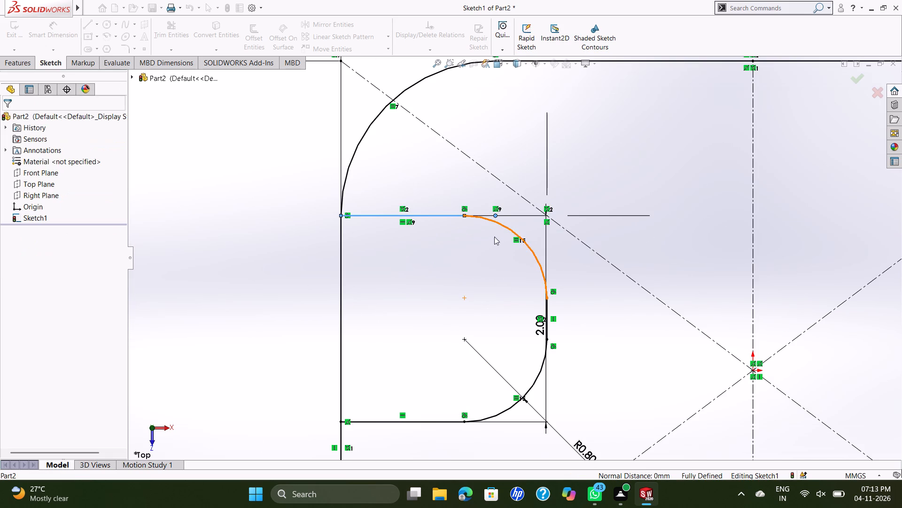
Mirror the notch's three lines and two corner arcs about the vertical construction line, keeping the copy option on.
{"action": "key", "text": "Escape"}
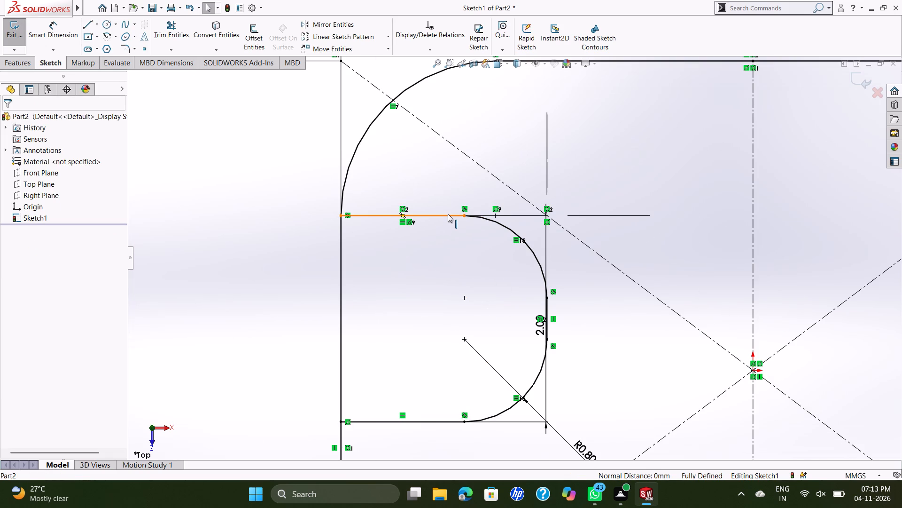
{"action": "left_click", "coordinate": [448, 214]}
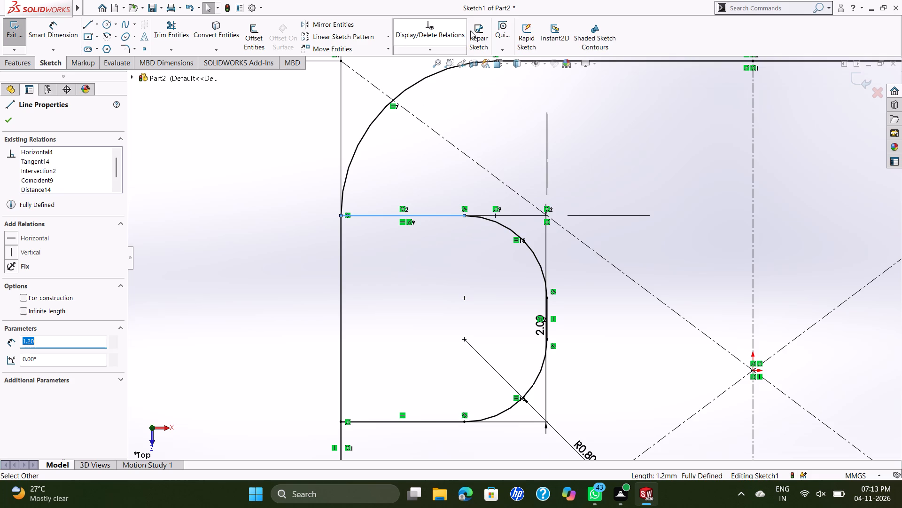
{"action": "left_click", "coordinate": [354, 30]}
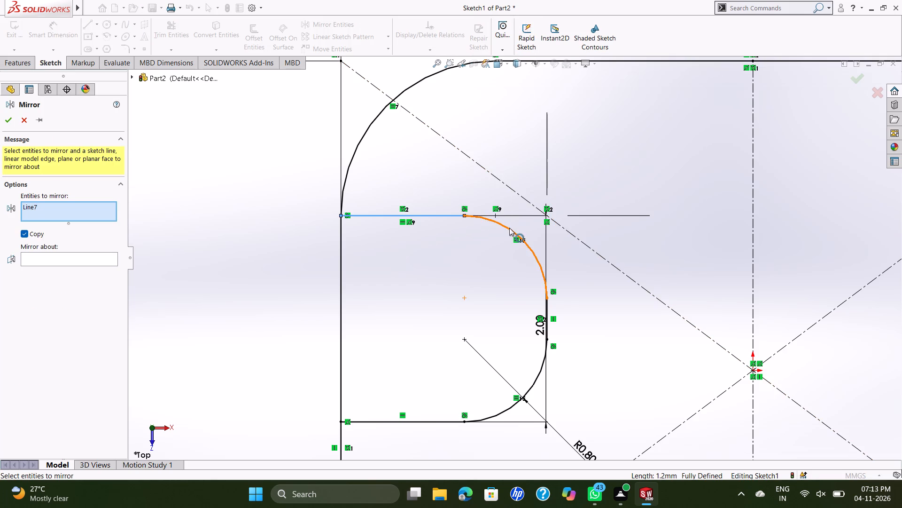
{"action": "left_click", "coordinate": [509, 228]}
{"action": "left_click", "coordinate": [546, 302]}
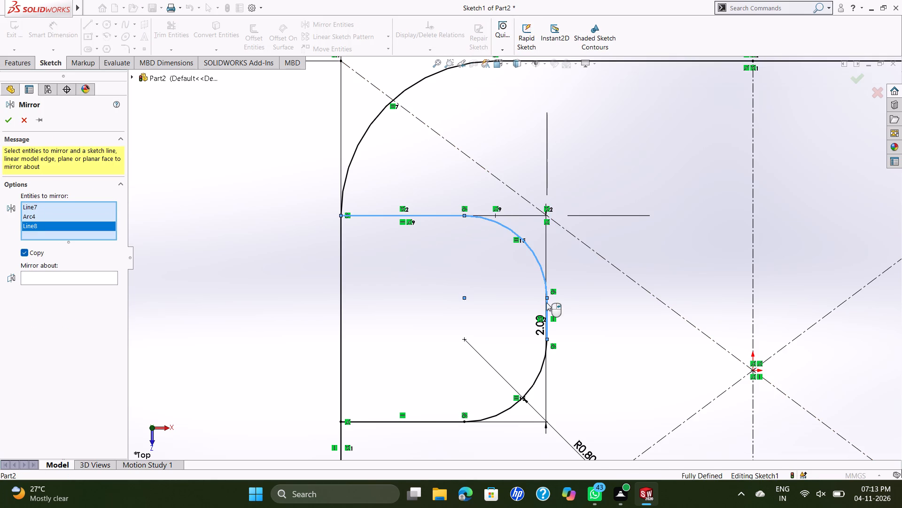
{"action": "left_click", "coordinate": [543, 366]}
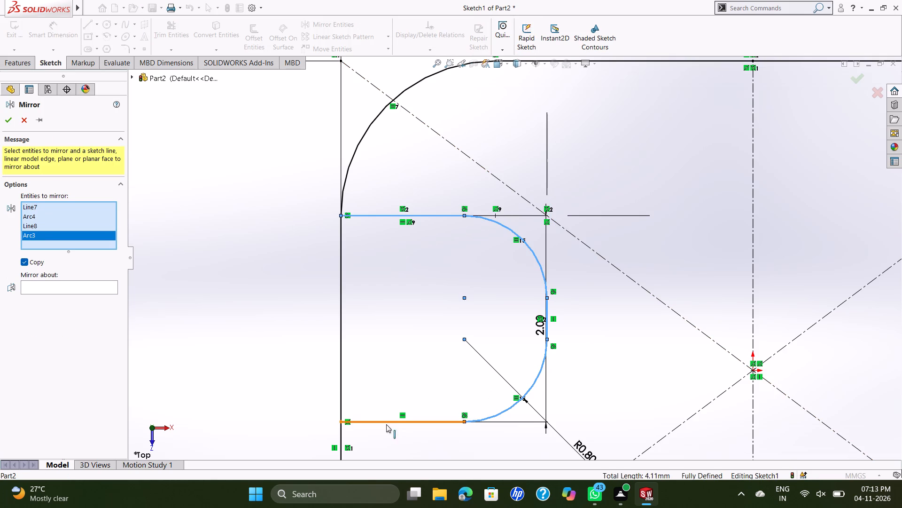
{"action": "left_click", "coordinate": [387, 424]}
{"action": "scroll", "coordinate": [447, 320], "scroll_direction": "down", "scroll_amount": 3}
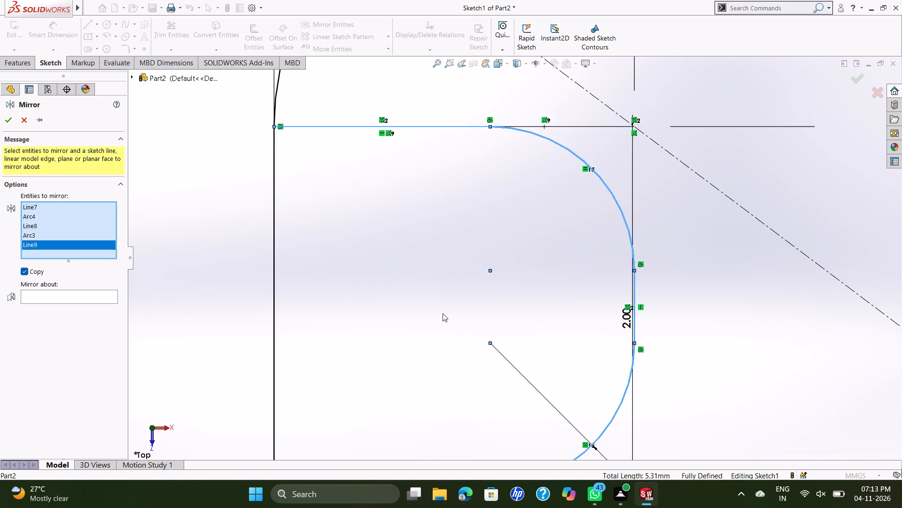
{"action": "scroll", "coordinate": [443, 312], "scroll_direction": "up", "scroll_amount": 7}
{"action": "left_click", "coordinate": [89, 297]}
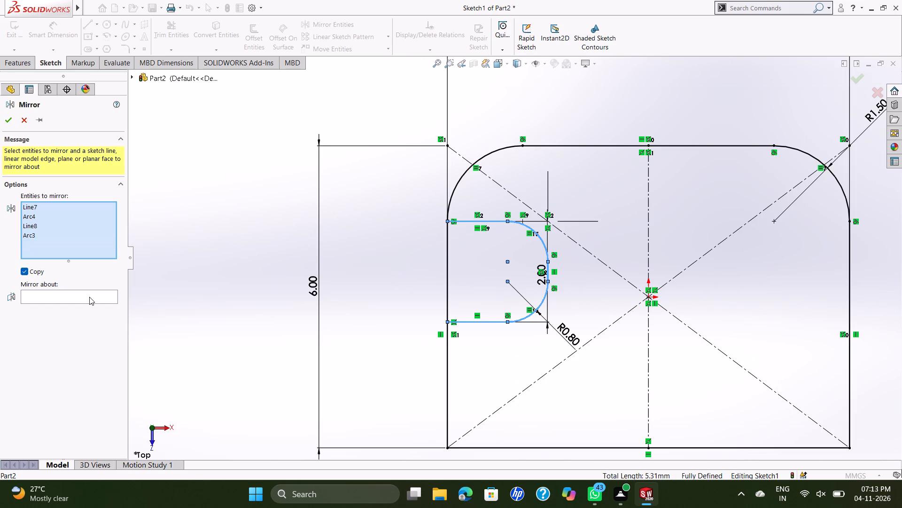
{"action": "left_click", "coordinate": [647, 308]}
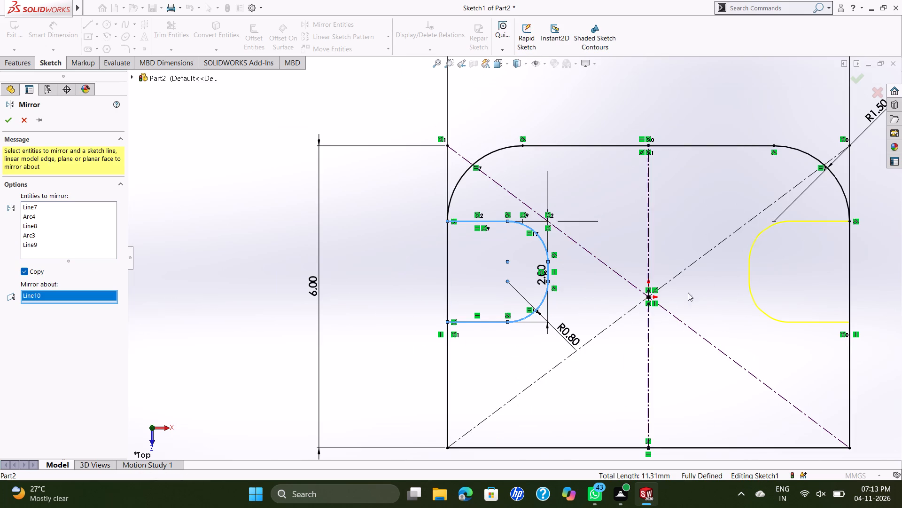
{"action": "left_click", "coordinate": [8, 121]}
Power-trim the segments of the profile's two vertical side lines that close off the openings of both notches.
{"action": "scroll", "coordinate": [592, 201], "scroll_direction": "up", "scroll_amount": 3}
{"action": "scroll", "coordinate": [667, 223], "scroll_direction": "down", "scroll_amount": 2}
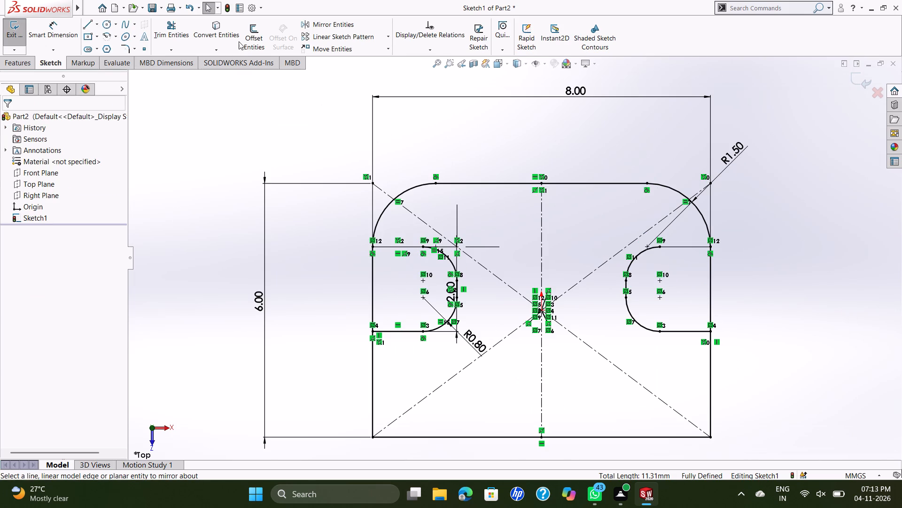
{"action": "left_click", "coordinate": [167, 31]}
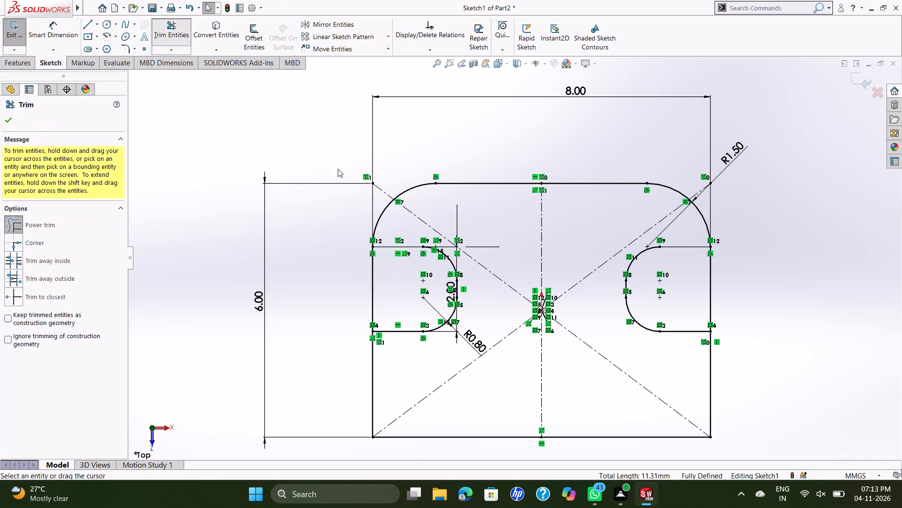
{"action": "left_click_drag", "start_coordinate": [394, 281], "coordinate": [313, 276]}
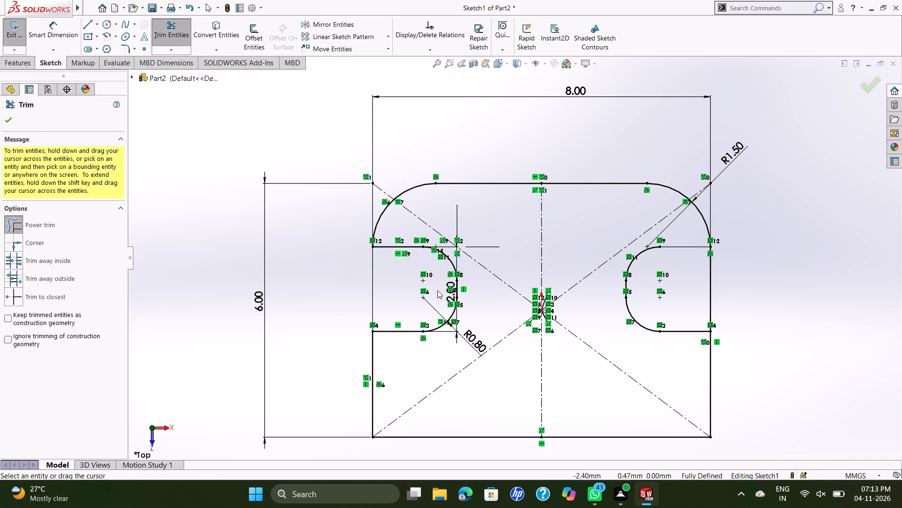
{"action": "left_click_drag", "start_coordinate": [386, 279], "coordinate": [328, 262]}
{"action": "left_click_drag", "start_coordinate": [699, 291], "coordinate": [810, 262]}
{"action": "key", "text": "Escape"}
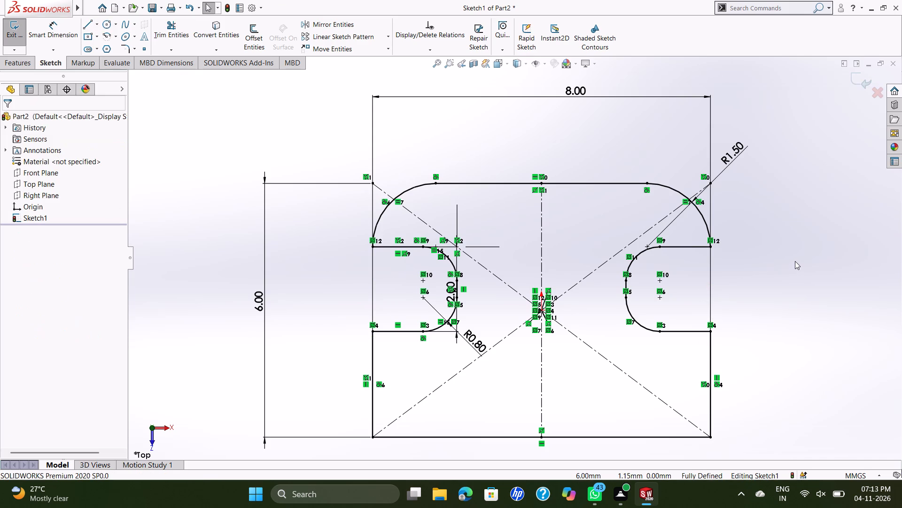
Extrude the notched base profile as a boss with a blind depth of 1 mm.
{"action": "scroll", "coordinate": [780, 308], "scroll_direction": "up", "scroll_amount": 1}
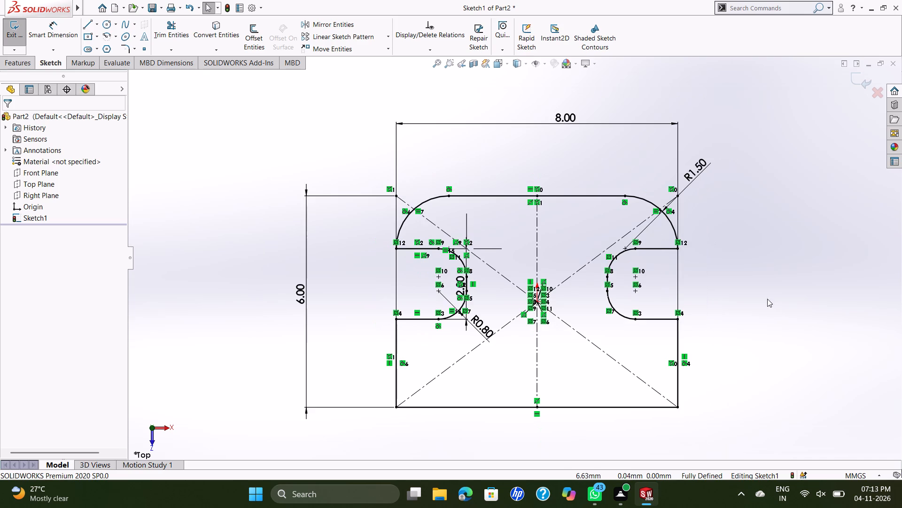
{"action": "scroll", "coordinate": [630, 272], "scroll_direction": "down", "scroll_amount": 1}
{"action": "scroll", "coordinate": [631, 271], "scroll_direction": "up", "scroll_amount": 2}
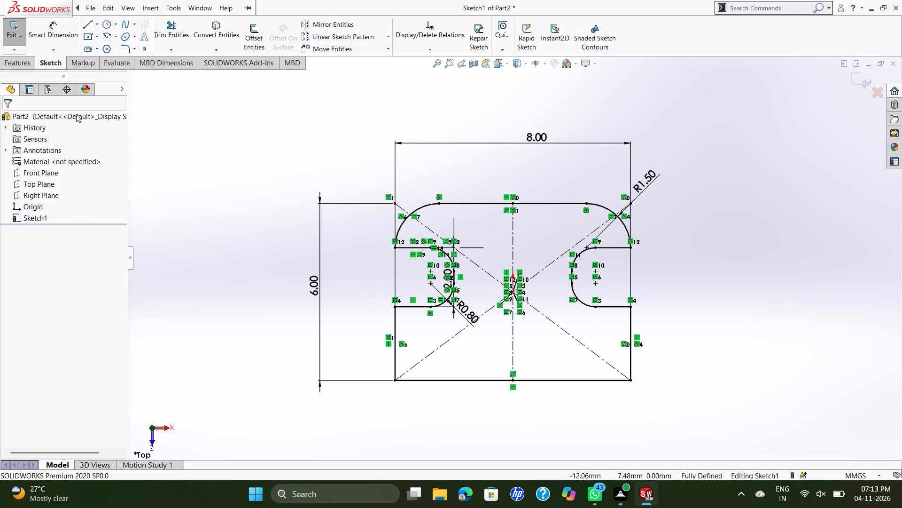
{"action": "left_click", "coordinate": [8, 57]}
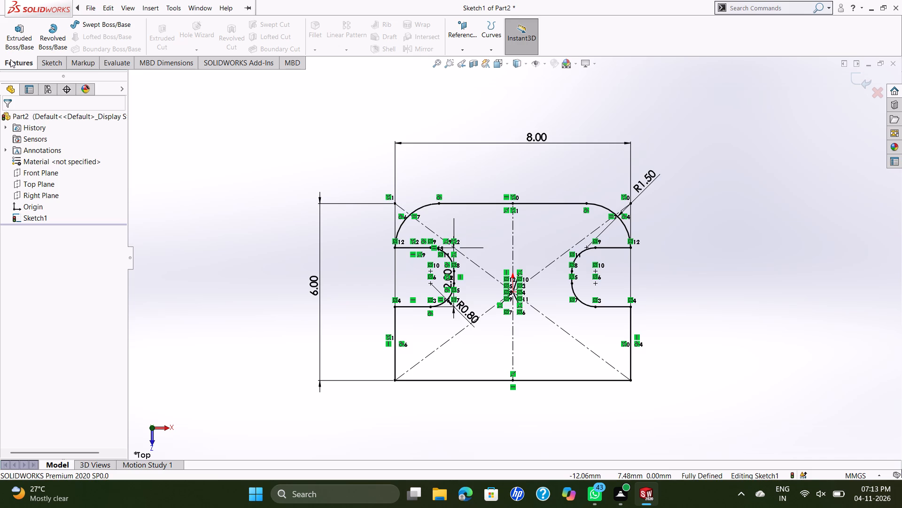
{"action": "left_click", "coordinate": [12, 41]}
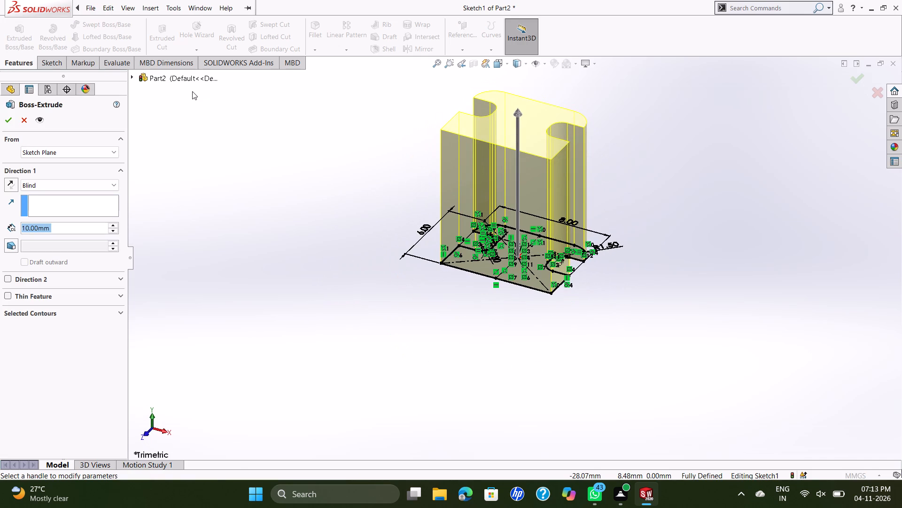
{"action": "key", "text": "1"}
{"action": "key", "text": "Return"}
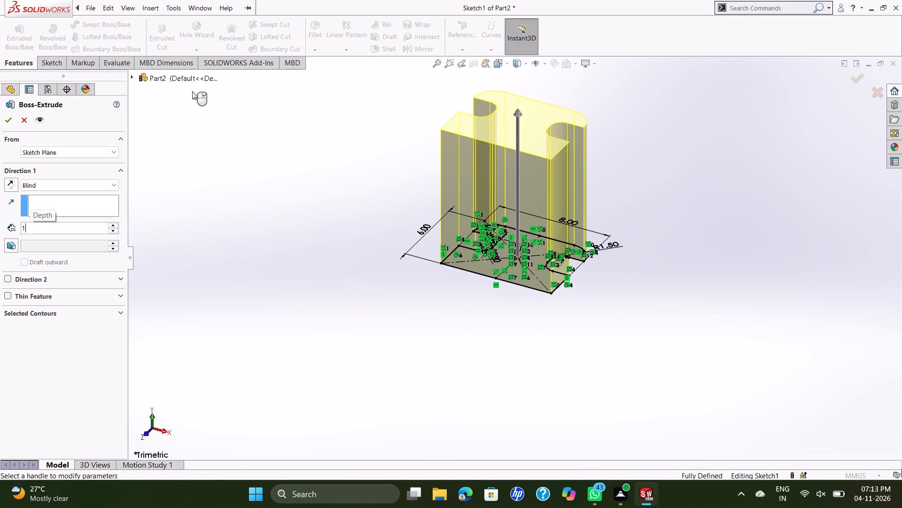
{"action": "middle_click_drag", "start_coordinate": [649, 302], "coordinate": [653, 302]}
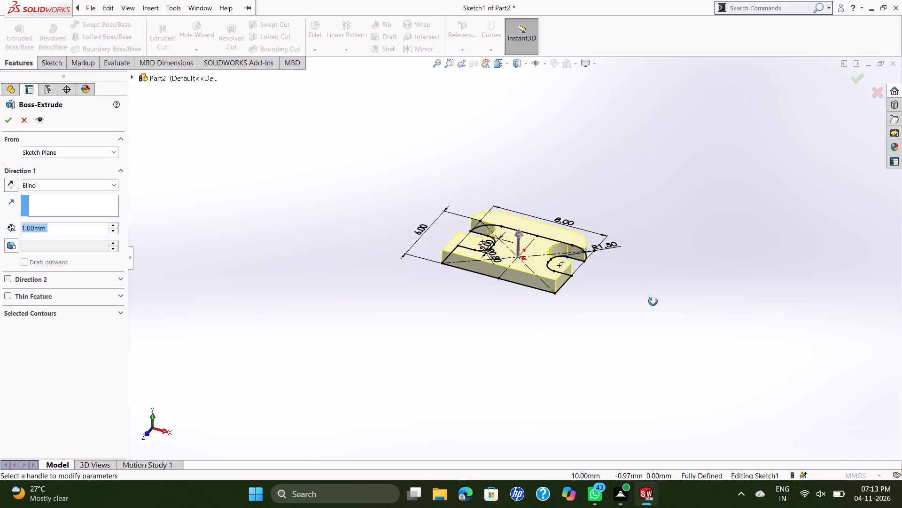
{"action": "middle_click_drag", "start_coordinate": [653, 302], "coordinate": [629, 303]}
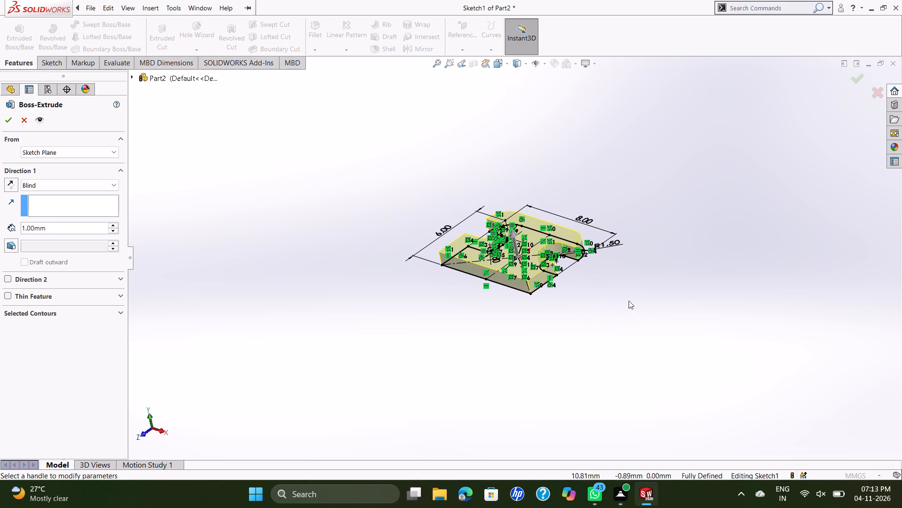
{"action": "left_click", "coordinate": [9, 124]}
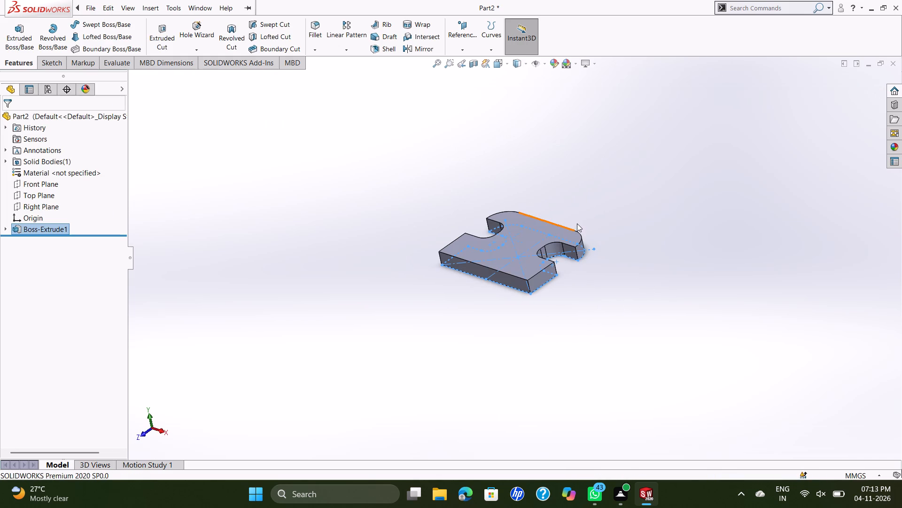
Start a new sketch on the plate's long straight side face, at the end with the square corners.
{"action": "scroll", "coordinate": [577, 223], "scroll_direction": "up", "scroll_amount": 3}
{"action": "scroll", "coordinate": [548, 181], "scroll_direction": "down", "scroll_amount": 1}
{"action": "scroll", "coordinate": [538, 304], "scroll_direction": "down", "scroll_amount": 5}
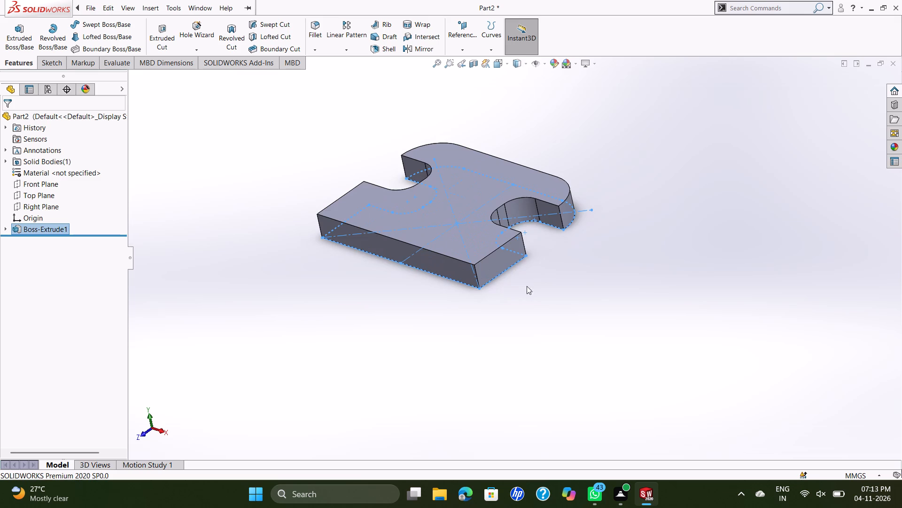
{"action": "scroll", "coordinate": [516, 264], "scroll_direction": "down", "scroll_amount": 3}
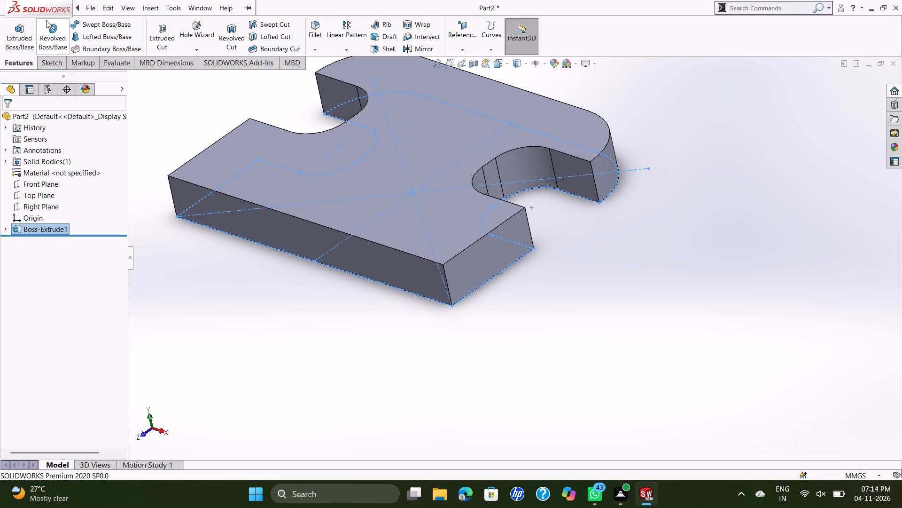
{"action": "left_click", "coordinate": [290, 230]}
{"action": "right_click", "coordinate": [277, 265]}
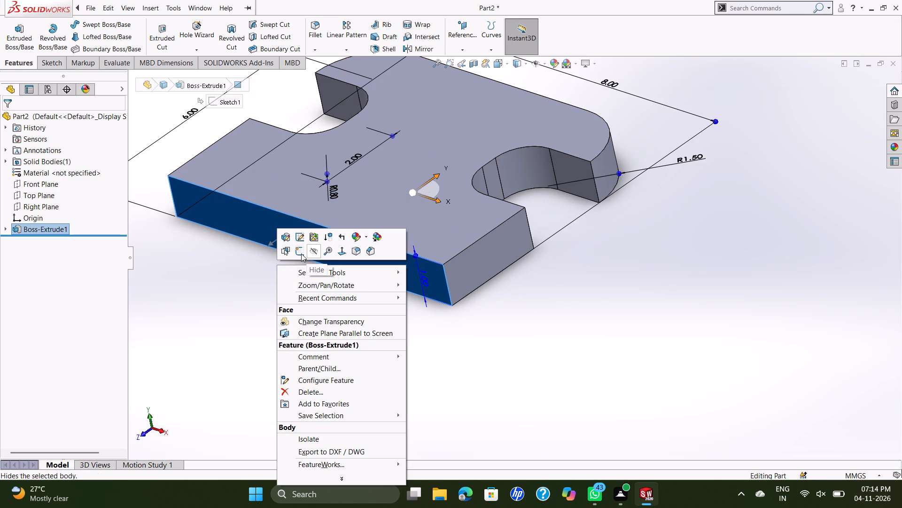
{"action": "left_click", "coordinate": [301, 254]}
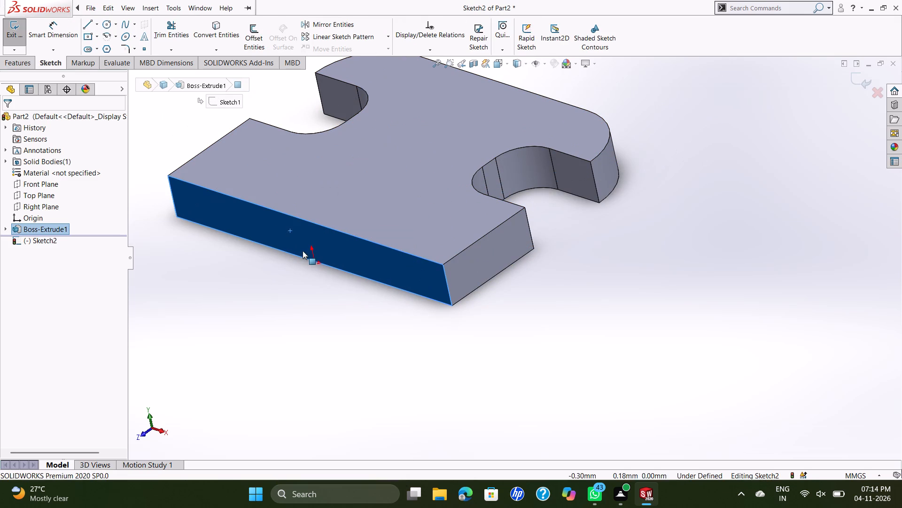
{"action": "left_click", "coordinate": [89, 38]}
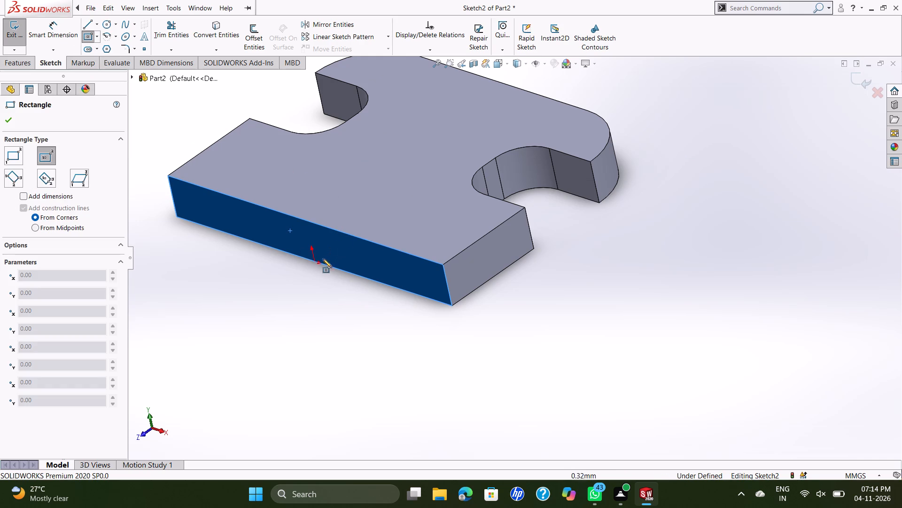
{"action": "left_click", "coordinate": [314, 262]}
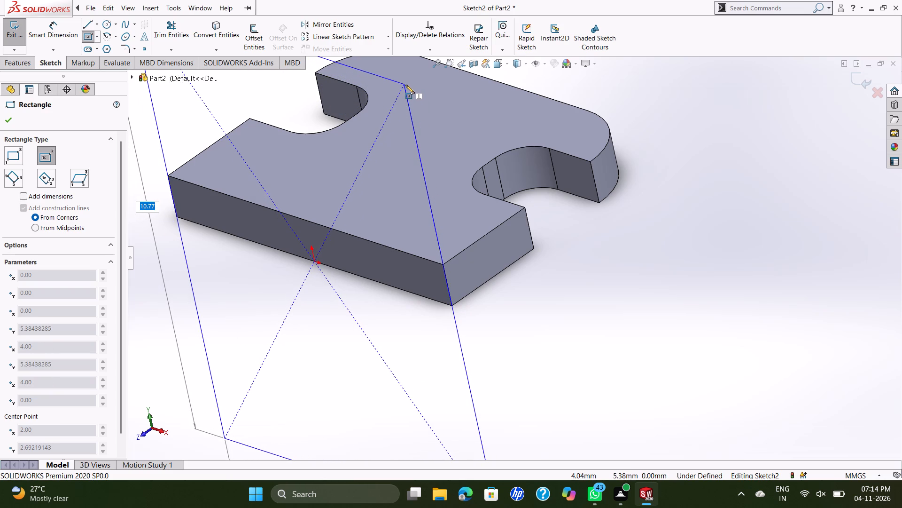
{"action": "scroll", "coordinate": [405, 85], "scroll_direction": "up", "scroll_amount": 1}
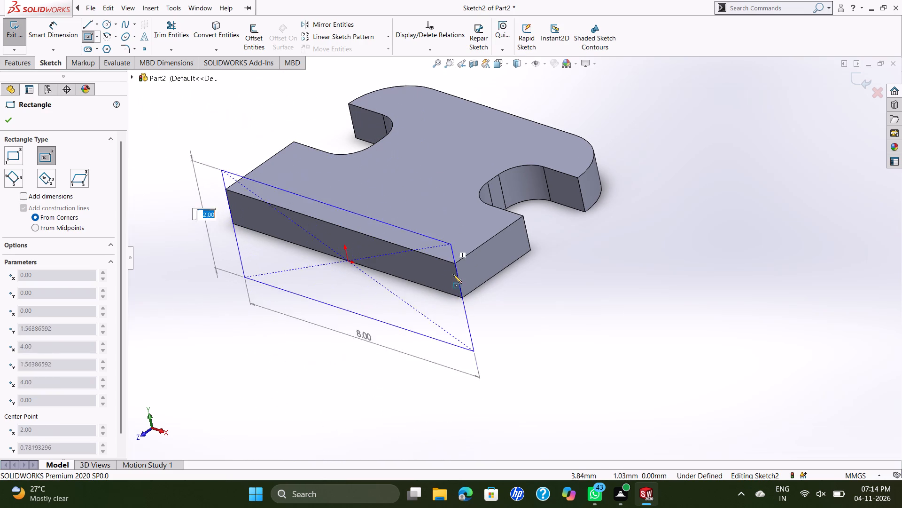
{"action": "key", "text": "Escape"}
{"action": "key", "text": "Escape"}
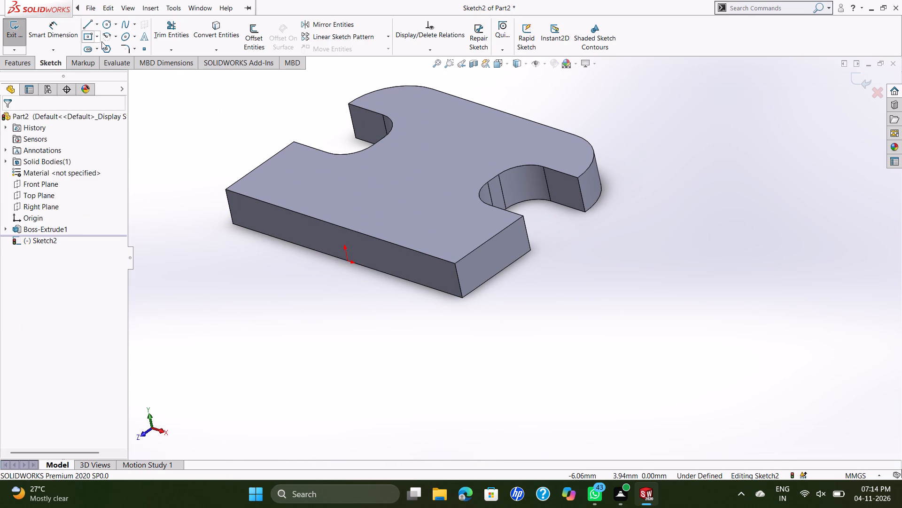
Draw a 3 Point Corner Rectangle from the face's two bottom corners, 8 mm wide and about 6.4 mm high, extending above the plate.
{"action": "left_click", "coordinate": [99, 38]}
{"action": "left_click", "coordinate": [117, 74]}
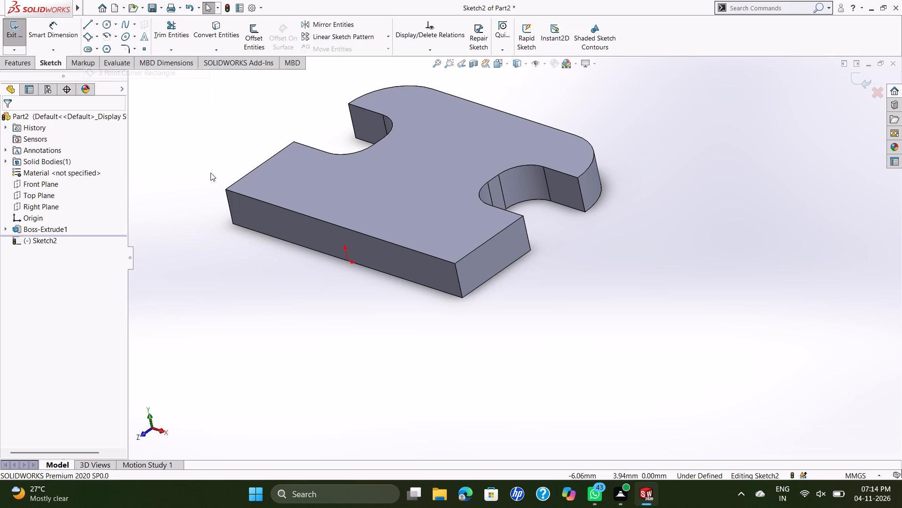
{"action": "left_click", "coordinate": [233, 224]}
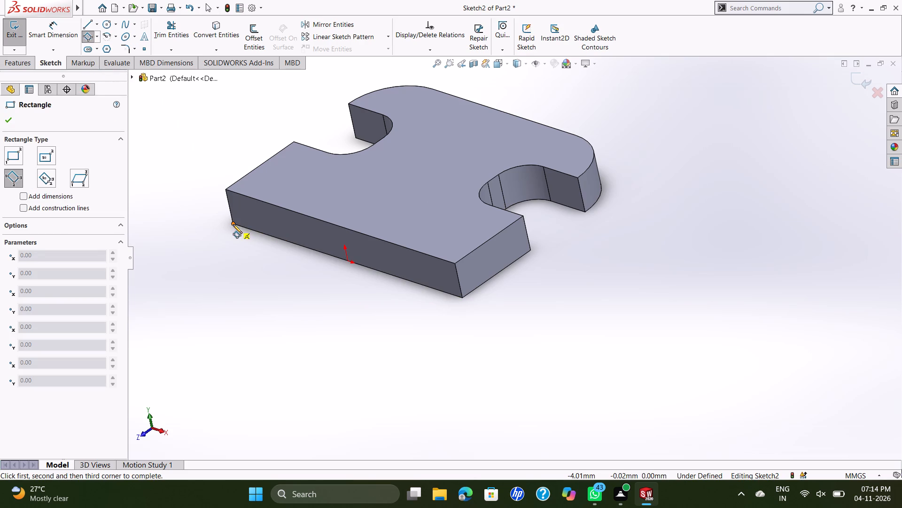
{"action": "left_click", "coordinate": [463, 298]}
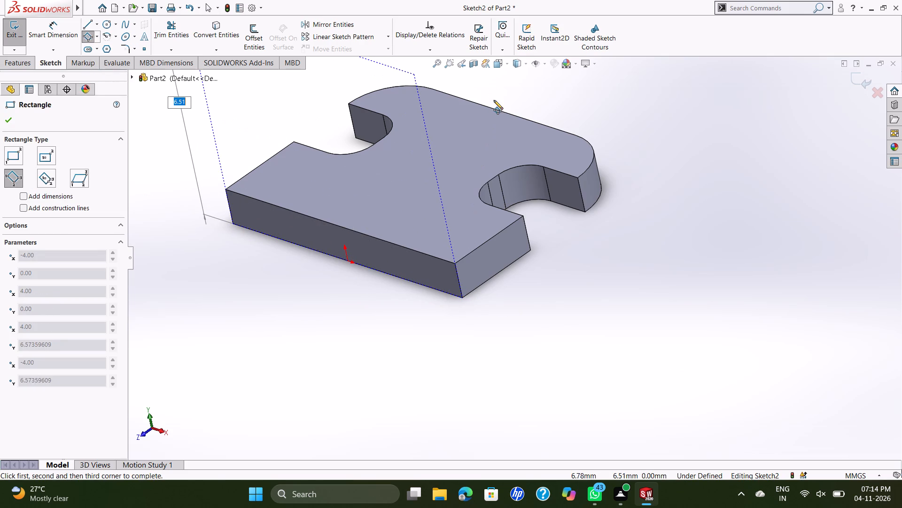
{"action": "scroll", "coordinate": [495, 102], "scroll_direction": "down", "scroll_amount": 2}
{"action": "scroll", "coordinate": [495, 102], "scroll_direction": "up", "scroll_amount": 2}
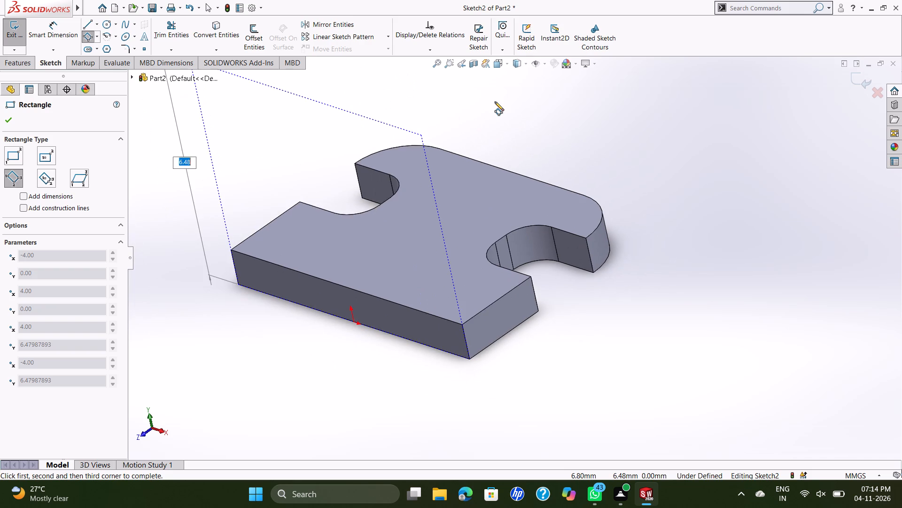
{"action": "scroll", "coordinate": [495, 102], "scroll_direction": "up", "scroll_amount": 2}
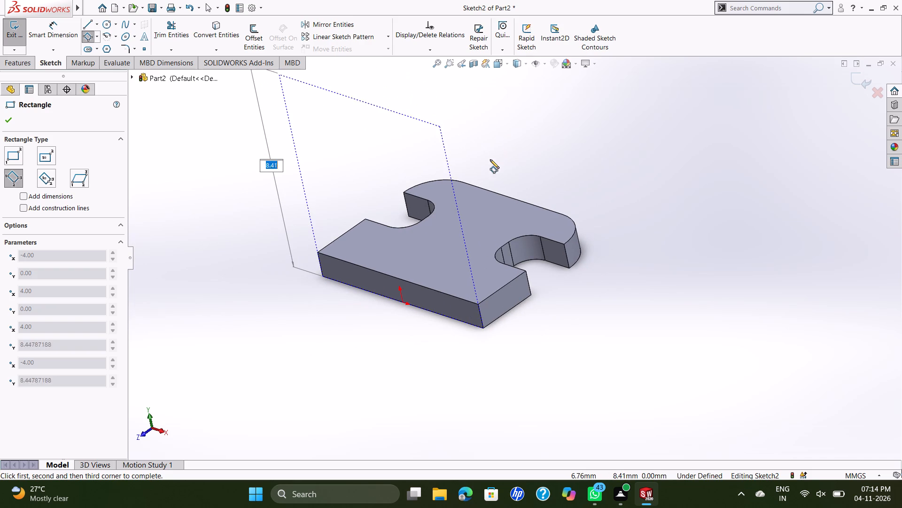
{"action": "left_click", "coordinate": [486, 185]}
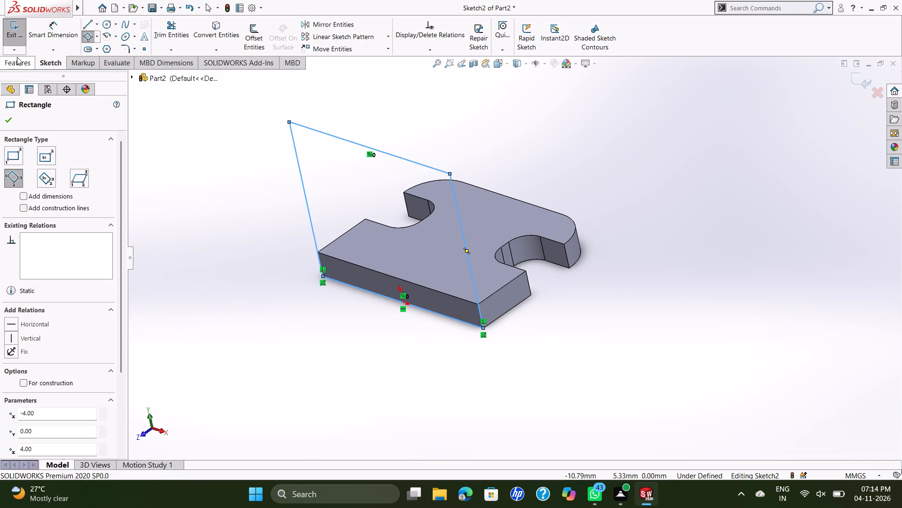
Dimension the rectangle's vertical side and set its height to 5 mm.
{"action": "left_click", "coordinate": [54, 30]}
{"action": "left_click", "coordinate": [296, 152]}
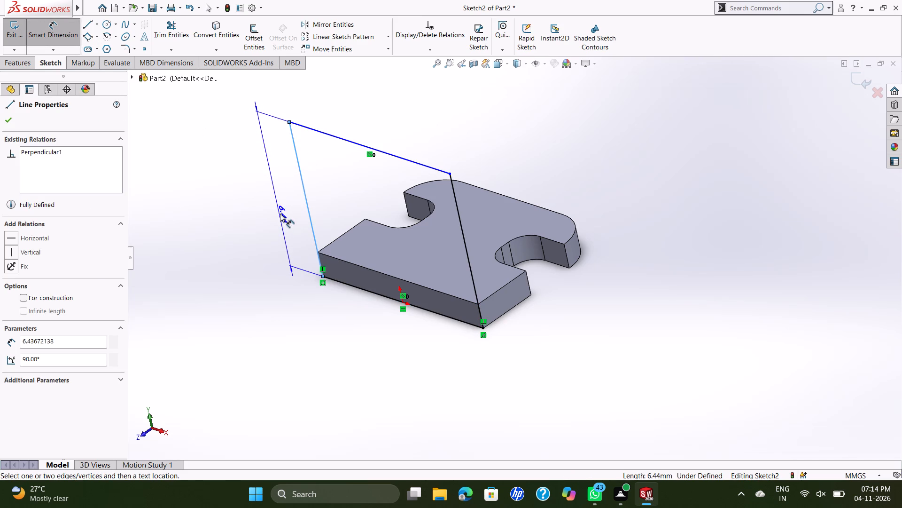
{"action": "left_click", "coordinate": [280, 214]}
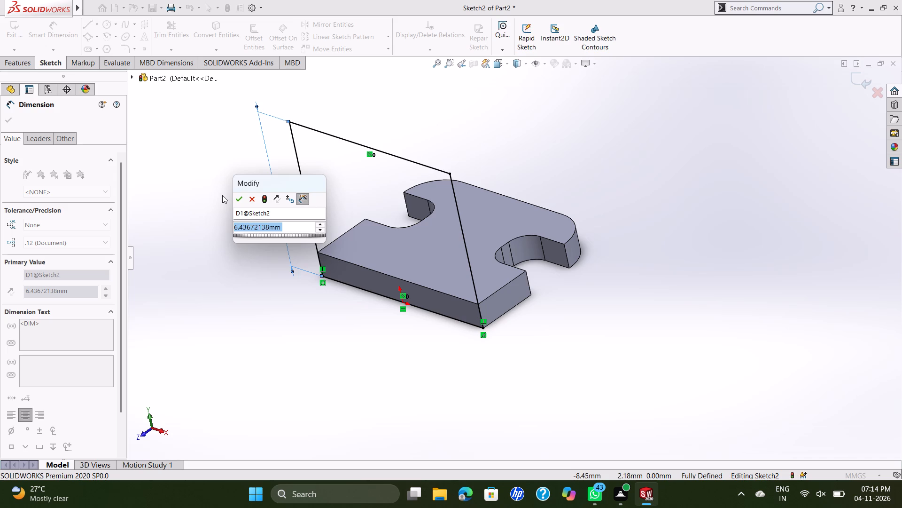
{"action": "key", "text": "5"}
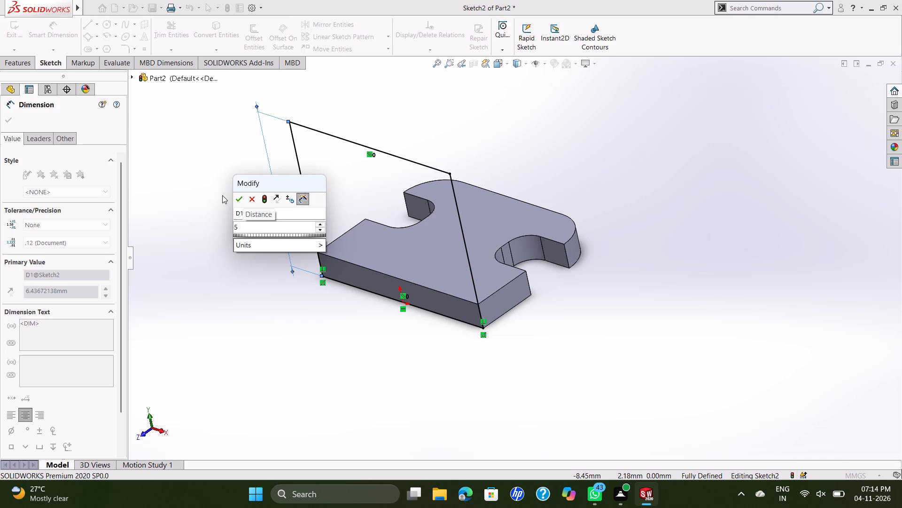
{"action": "key", "text": "Return"}
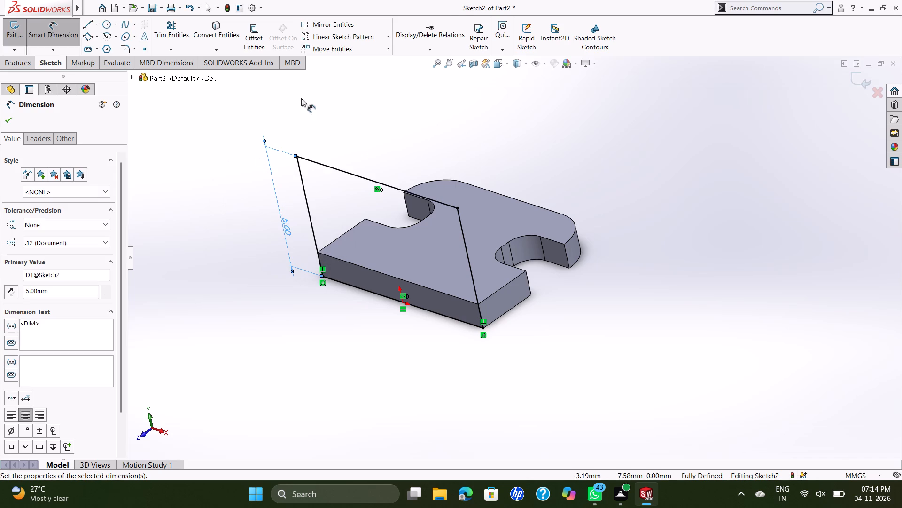
Round the rectangle's two upper corners with 2 mm sketch fillets.
{"action": "middle_click_drag", "start_coordinate": [652, 264], "coordinate": [639, 286]}
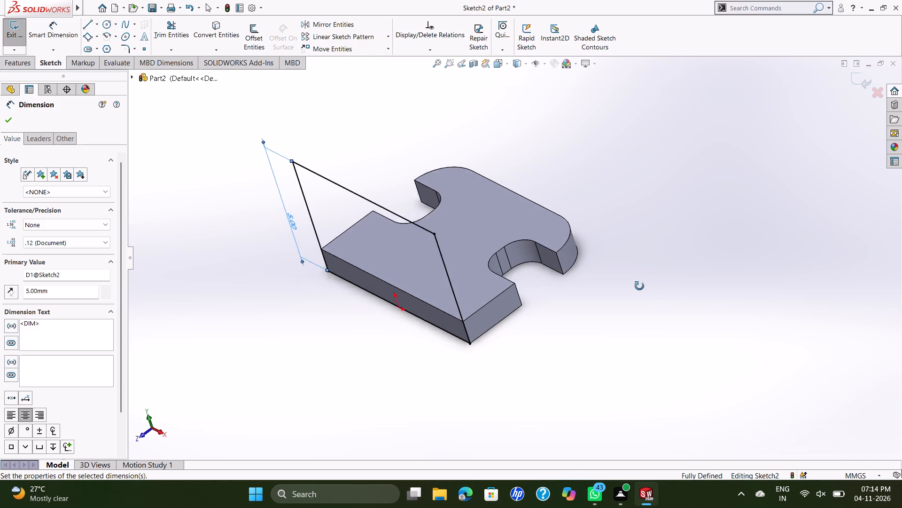
{"action": "middle_click_drag", "start_coordinate": [639, 286], "coordinate": [601, 277]}
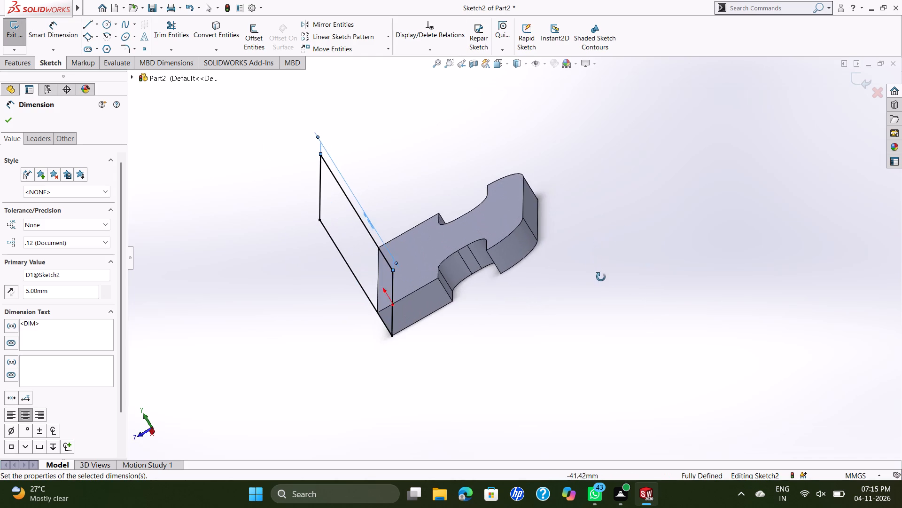
{"action": "middle_click_drag", "start_coordinate": [601, 277], "coordinate": [607, 284]}
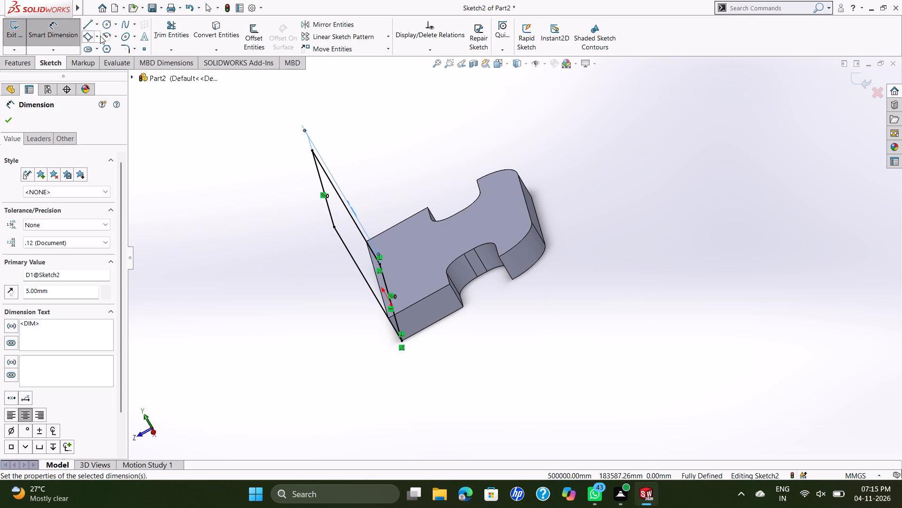
{"action": "left_click", "coordinate": [126, 47]}
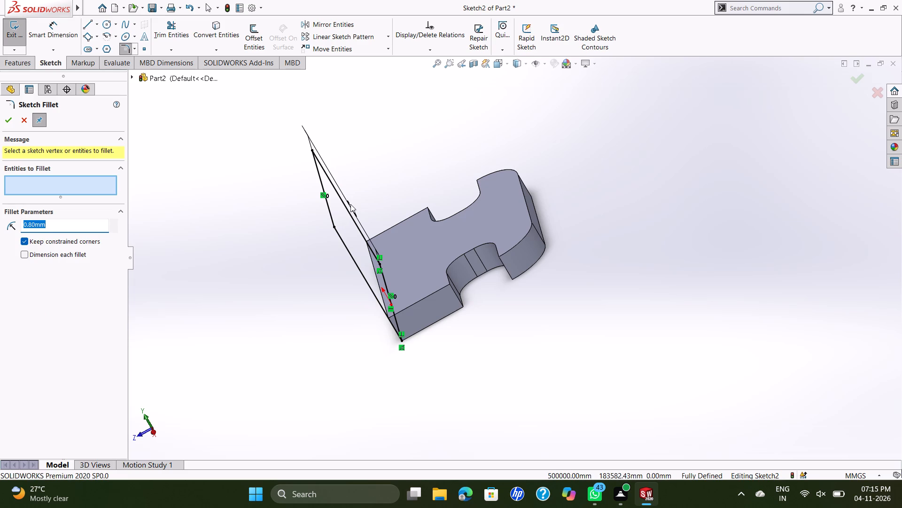
{"action": "key", "text": "2"}
{"action": "key", "text": "Return"}
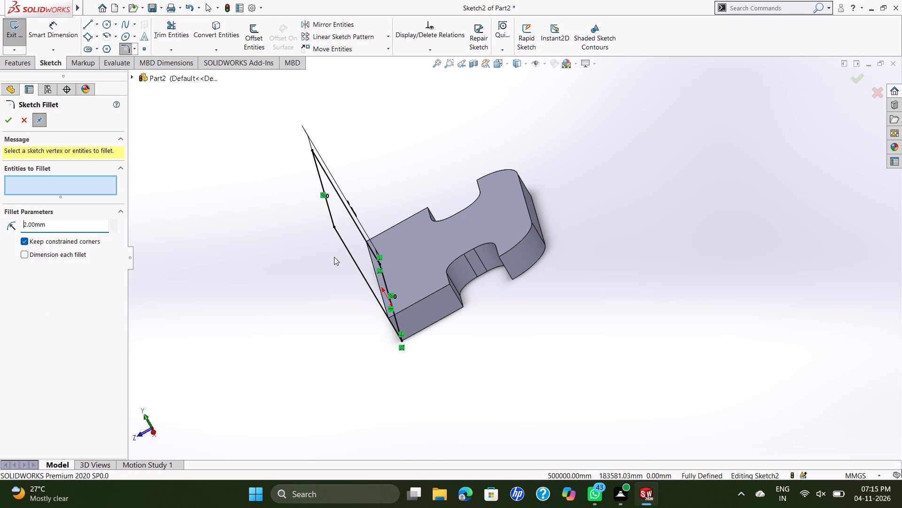
{"action": "left_click", "coordinate": [347, 250]}
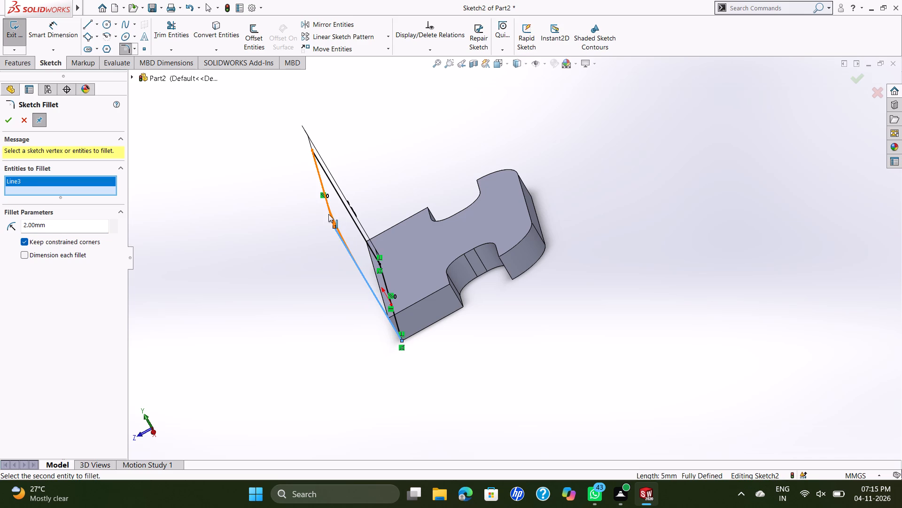
{"action": "left_click", "coordinate": [328, 214]}
{"action": "scroll", "coordinate": [391, 186], "scroll_direction": "down", "scroll_amount": 1}
{"action": "middle_click_drag", "start_coordinate": [395, 185], "coordinate": [382, 203]}
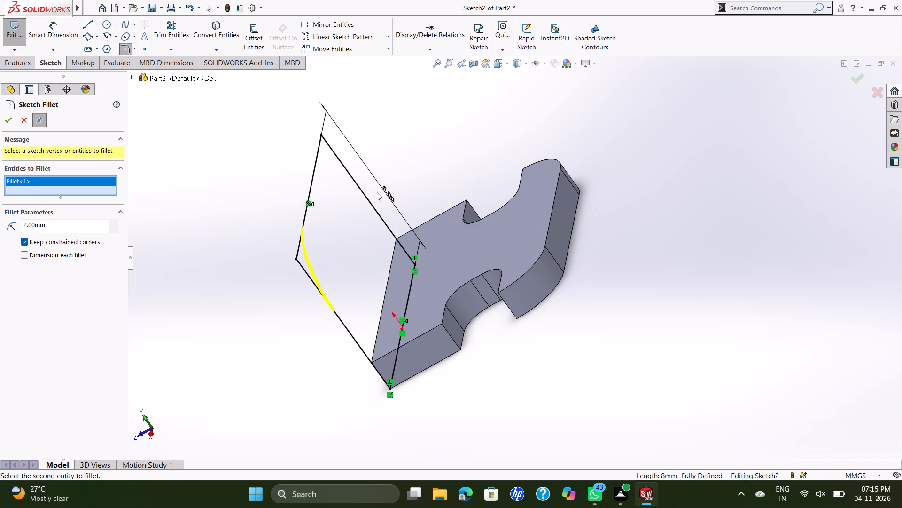
{"action": "left_click", "coordinate": [356, 183]}
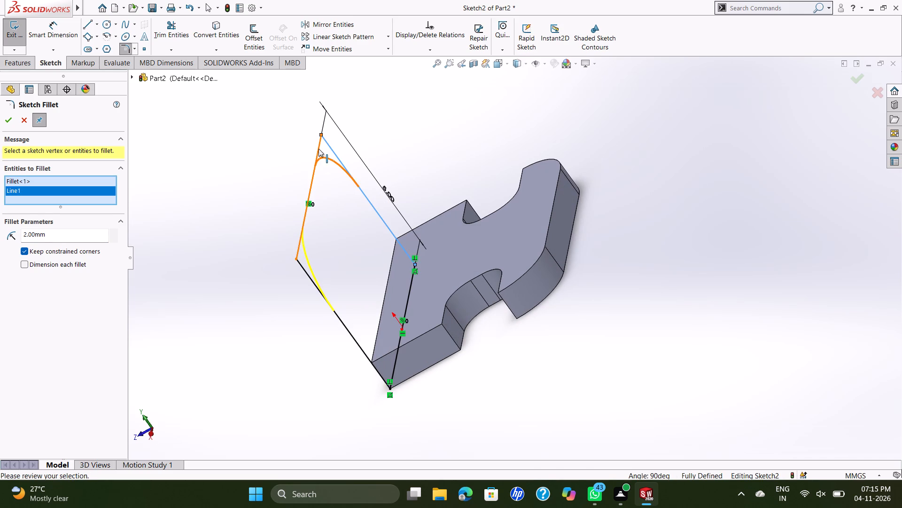
{"action": "left_click", "coordinate": [319, 149]}
{"action": "left_click", "coordinate": [7, 119]}
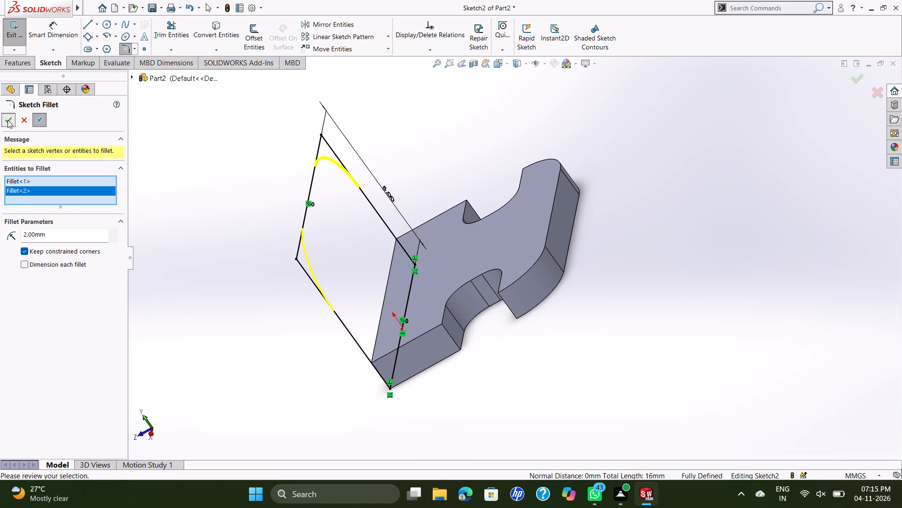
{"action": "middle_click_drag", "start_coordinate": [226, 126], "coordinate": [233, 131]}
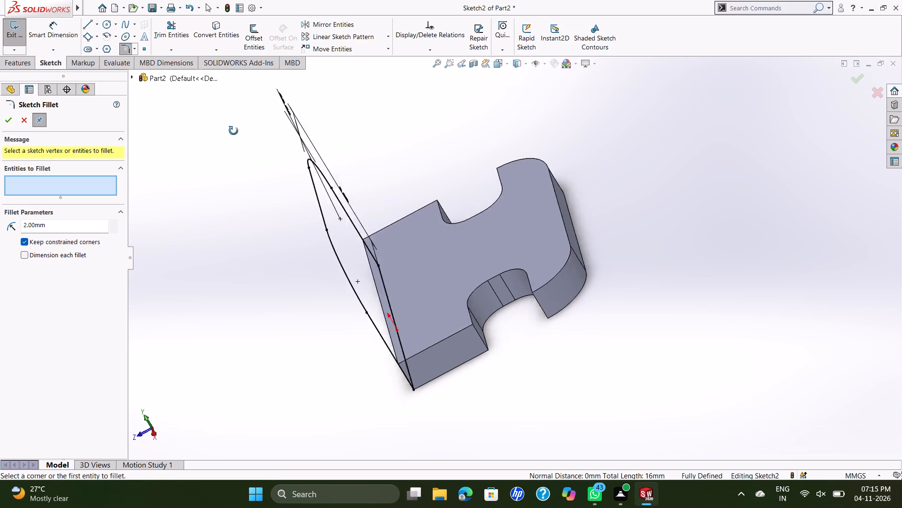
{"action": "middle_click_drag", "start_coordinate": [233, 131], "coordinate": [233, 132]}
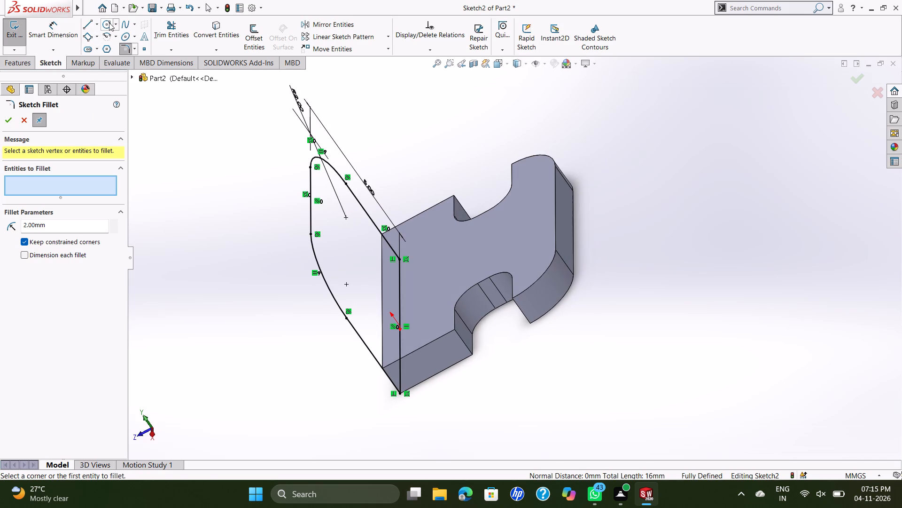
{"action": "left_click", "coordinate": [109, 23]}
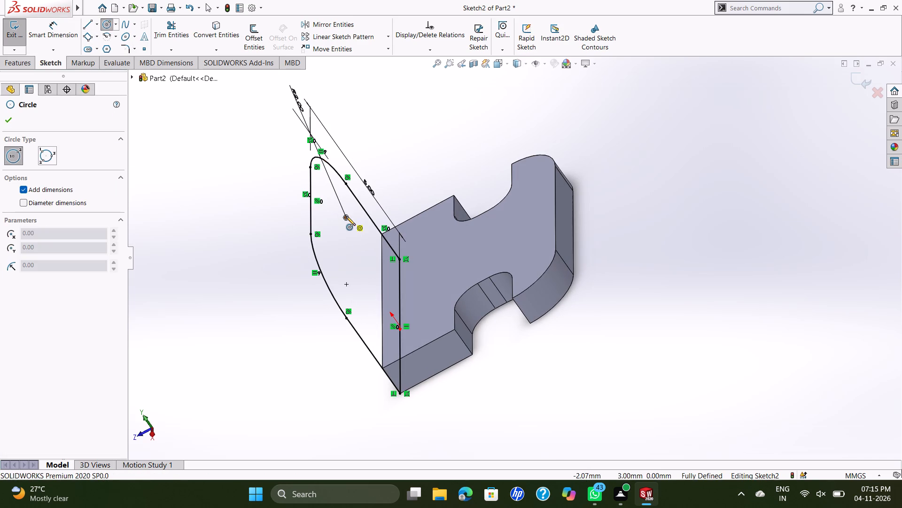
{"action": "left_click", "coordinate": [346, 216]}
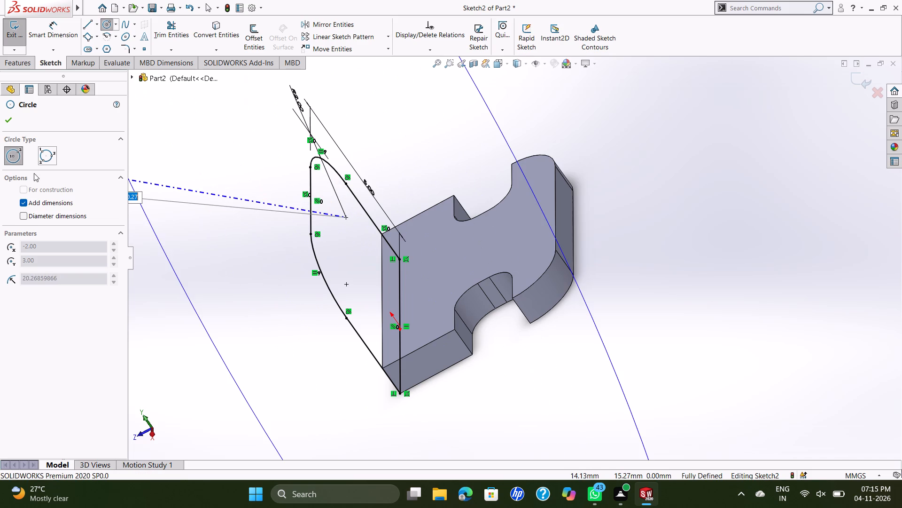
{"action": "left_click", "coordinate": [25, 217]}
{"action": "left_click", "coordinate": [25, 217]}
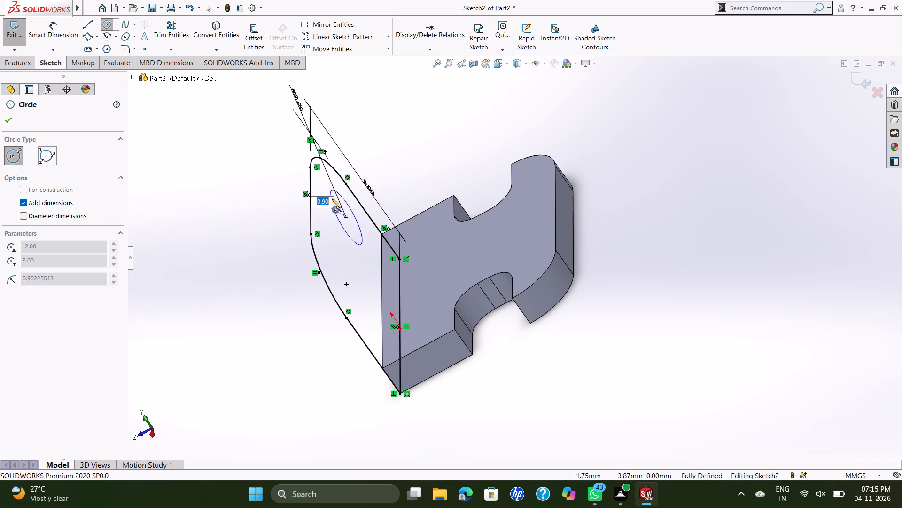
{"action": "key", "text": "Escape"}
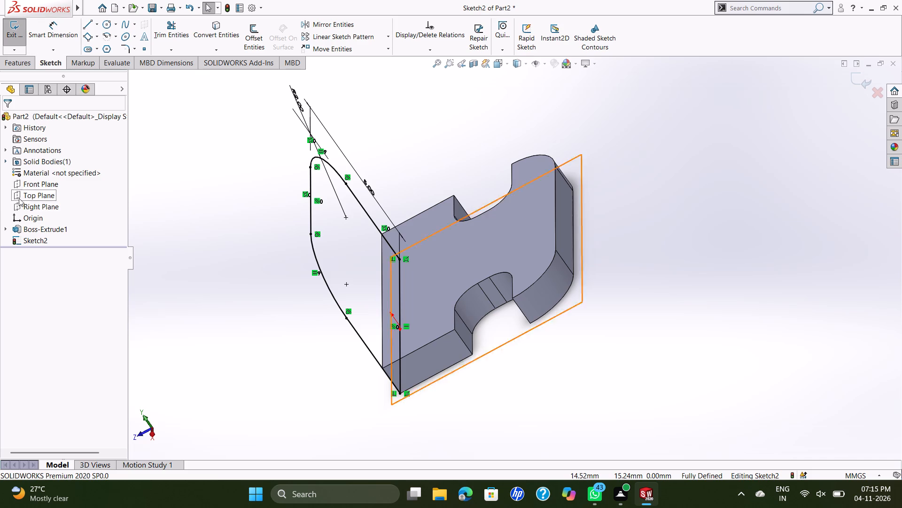
Draw a 2 mm diameter circle centred on the negative-X fillet arc's centre, with diameter dimensions enabled.
{"action": "left_click", "coordinate": [106, 27]}
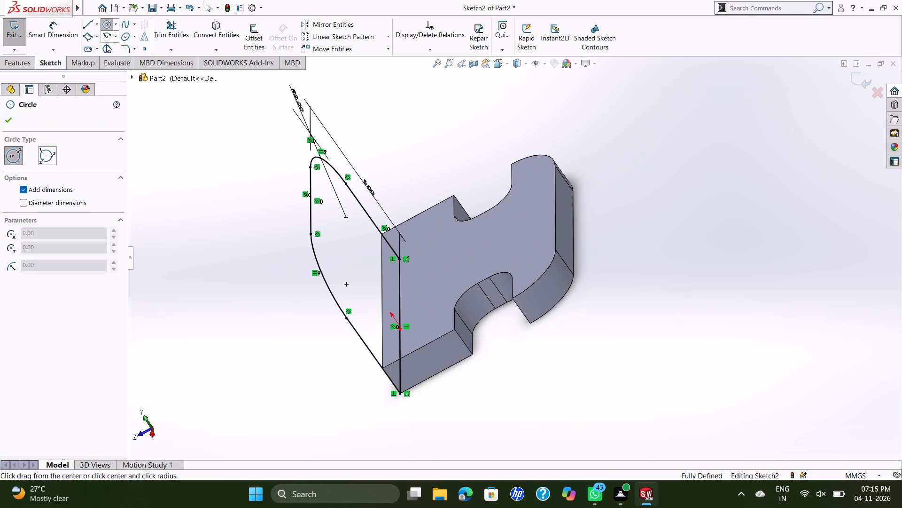
{"action": "left_click", "coordinate": [24, 201]}
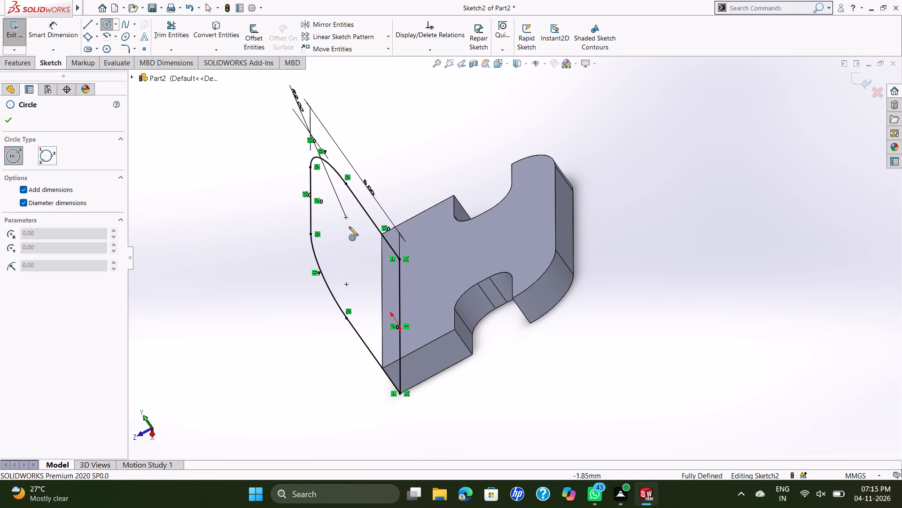
{"action": "left_click", "coordinate": [345, 217]}
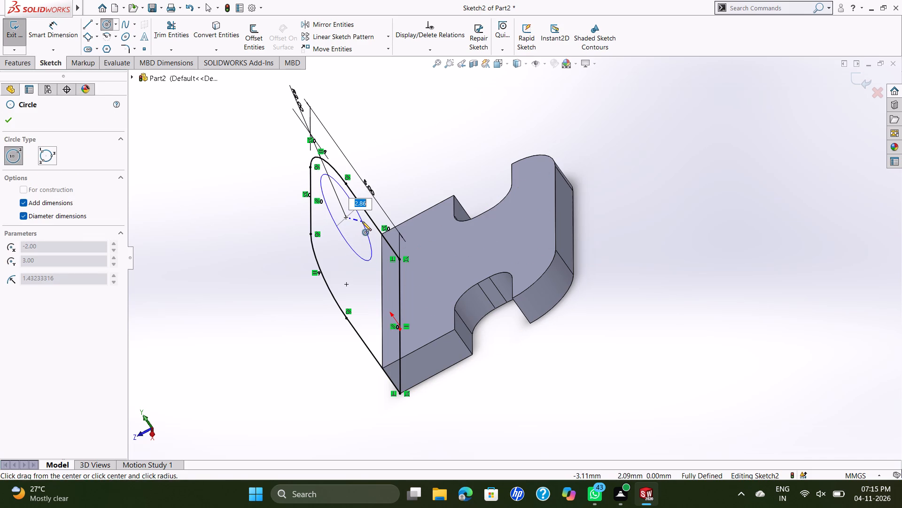
{"action": "key", "text": "2"}
{"action": "key", "text": "Return"}
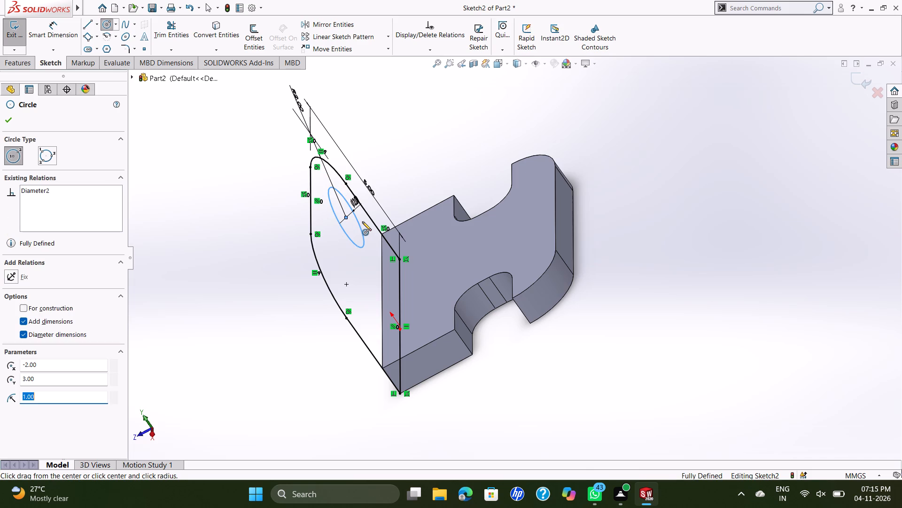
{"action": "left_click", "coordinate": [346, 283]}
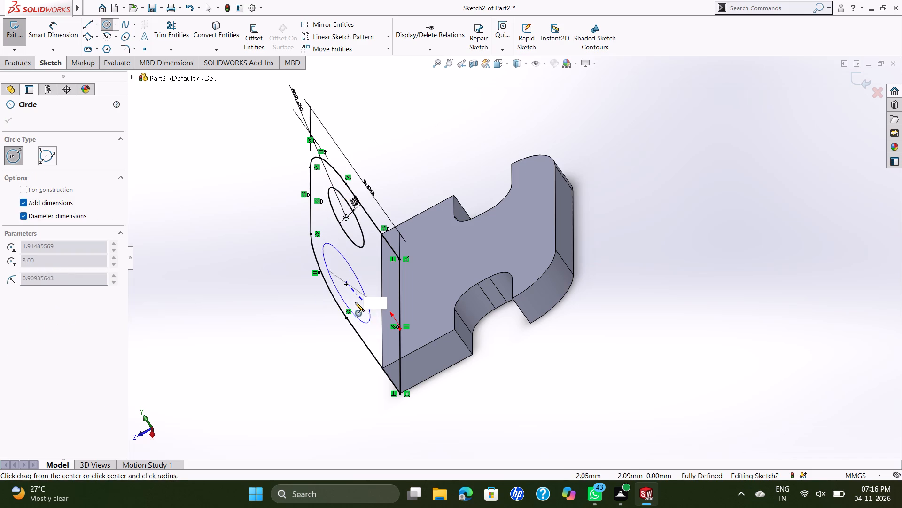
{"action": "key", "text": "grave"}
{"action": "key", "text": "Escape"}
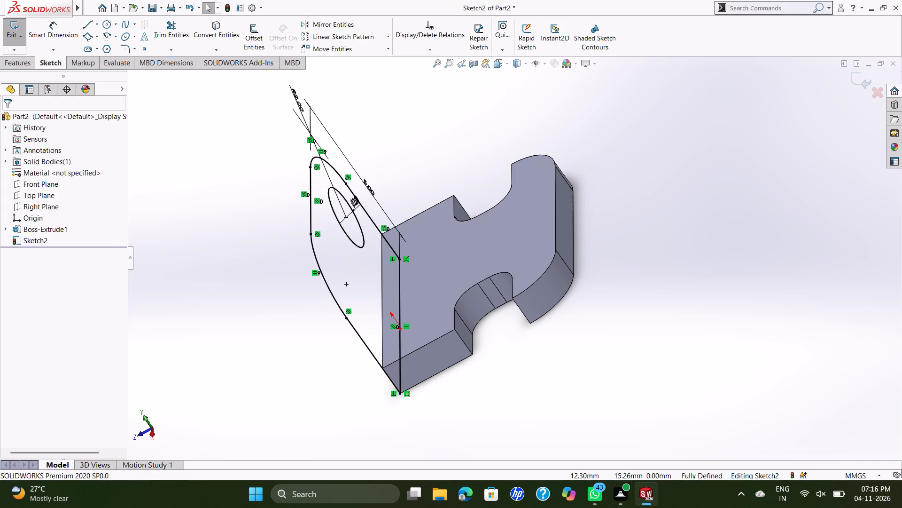
Draw a second circle centred on the positive-X fillet arc's centre, with a diameter of about 2.94 mm.
{"action": "left_click", "coordinate": [108, 24]}
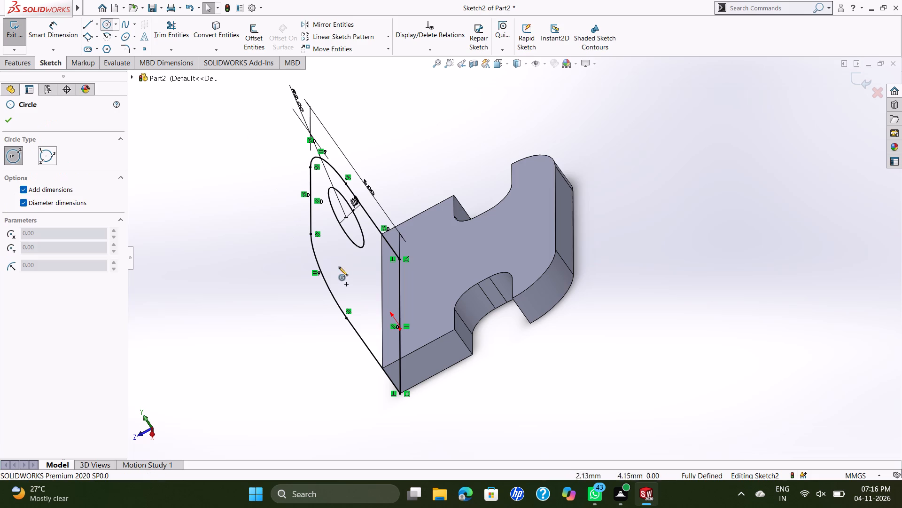
{"action": "left_click", "coordinate": [347, 285]}
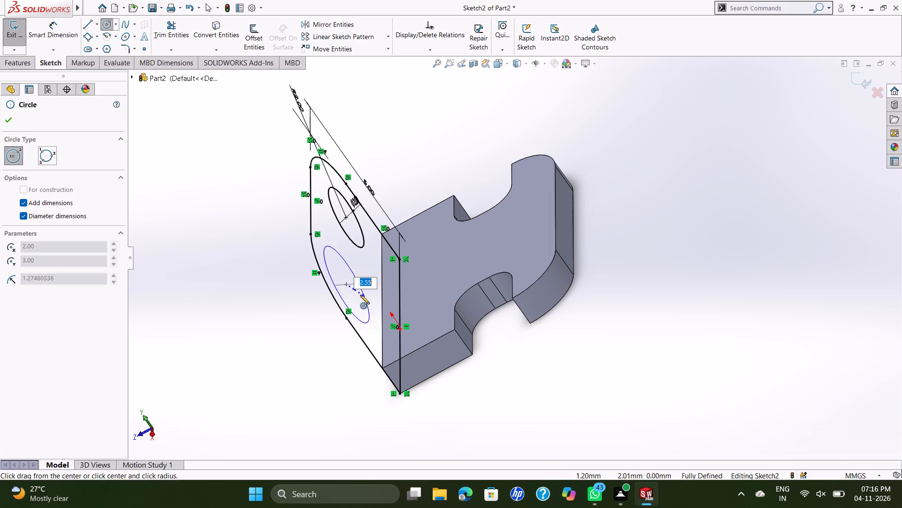
{"action": "key", "text": "2"}
{"action": "key", "text": "Return"}
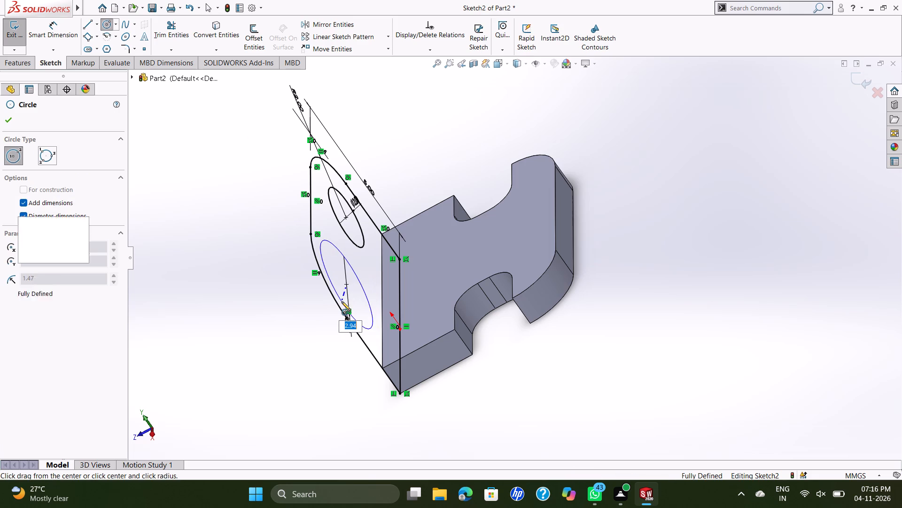
{"action": "middle_click_drag", "start_coordinate": [532, 202], "coordinate": [513, 233]}
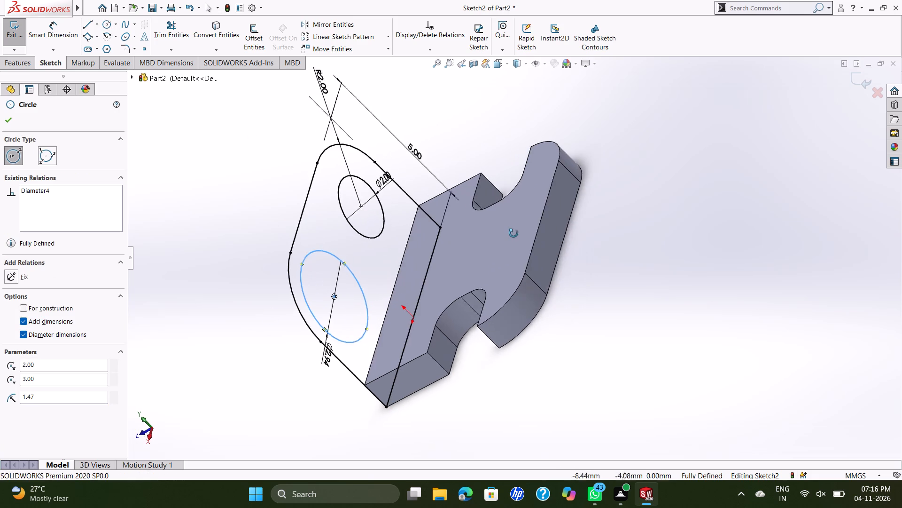
{"action": "middle_click_drag", "start_coordinate": [513, 233], "coordinate": [525, 226]}
{"action": "key", "text": "Escape"}
{"action": "key", "text": "Escape"}
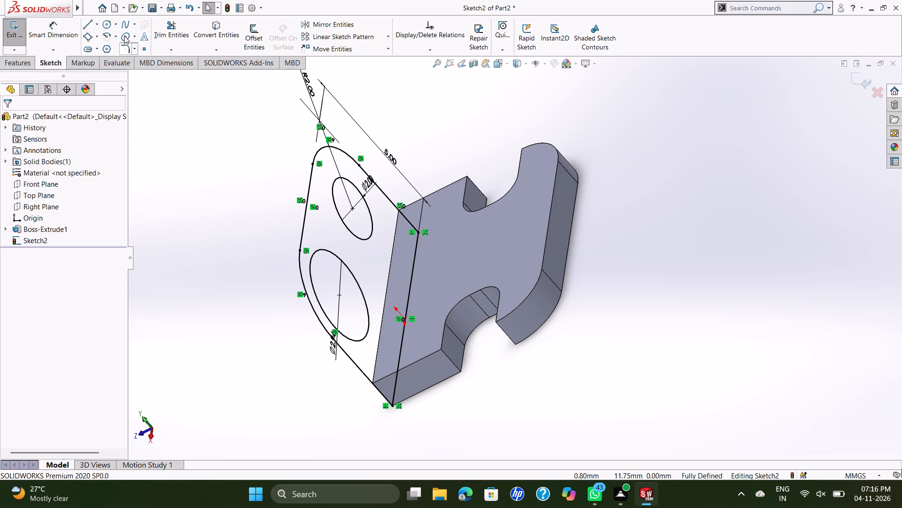
Add a driven dimension between the larger circle's centre and the bottom line of the upright profile.
{"action": "left_click_drag", "start_coordinate": [49, 28], "coordinate": [54, 29]}
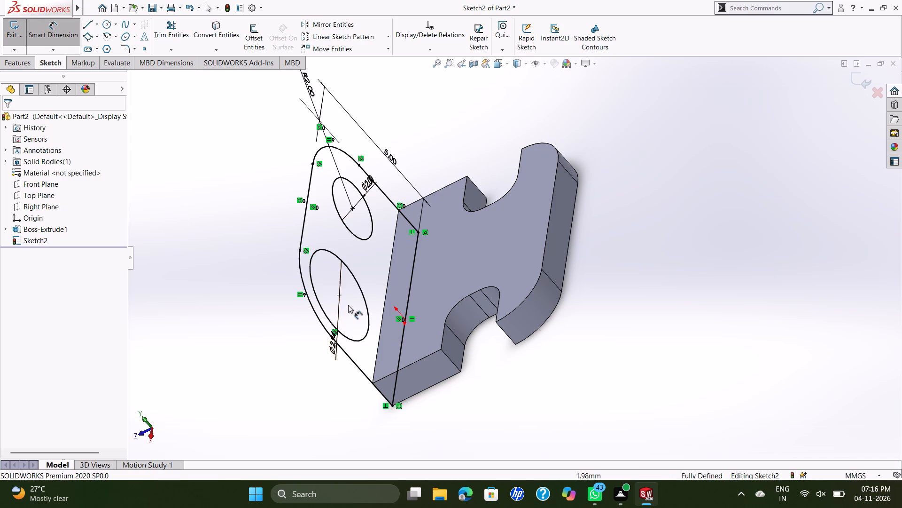
{"action": "left_click", "coordinate": [339, 295]}
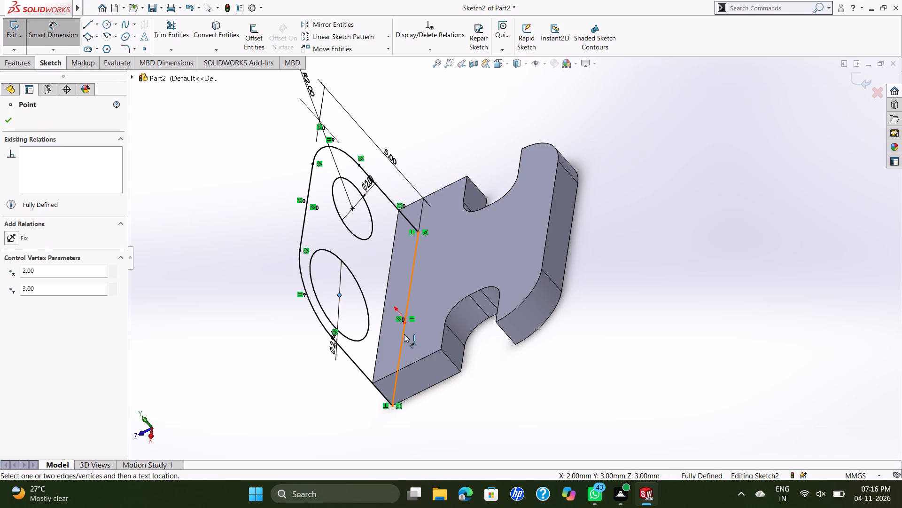
{"action": "left_click", "coordinate": [404, 334]}
{"action": "left_click", "coordinate": [353, 398]}
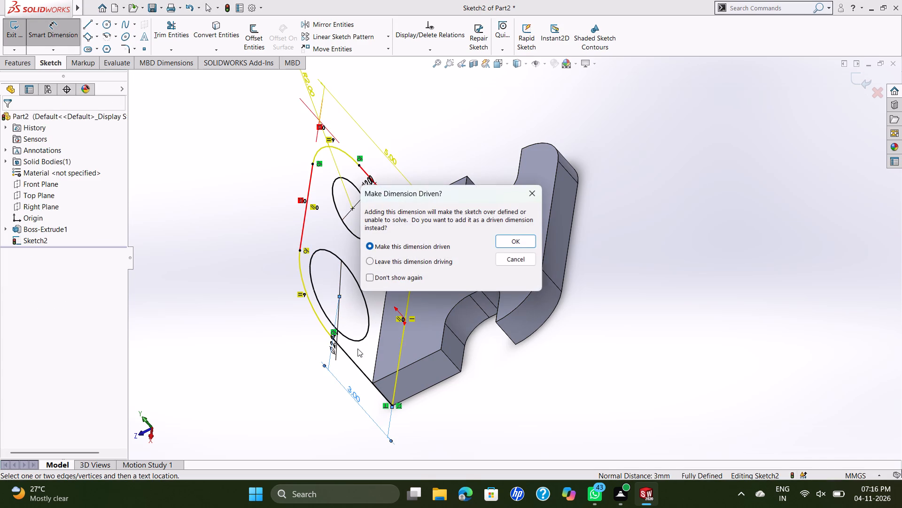
{"action": "left_click", "coordinate": [504, 245]}
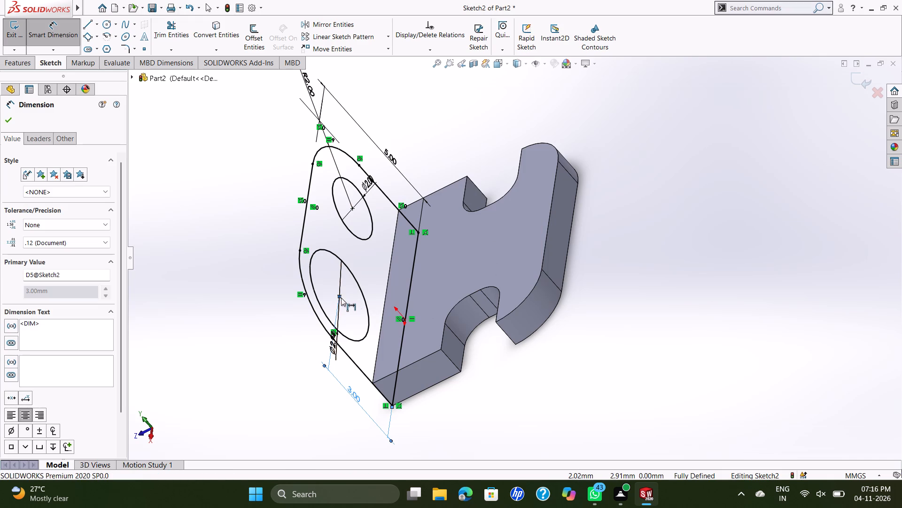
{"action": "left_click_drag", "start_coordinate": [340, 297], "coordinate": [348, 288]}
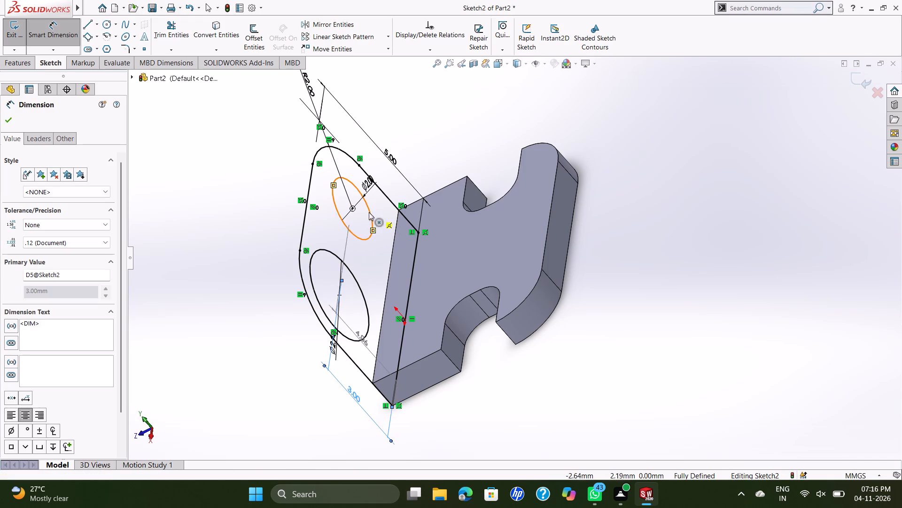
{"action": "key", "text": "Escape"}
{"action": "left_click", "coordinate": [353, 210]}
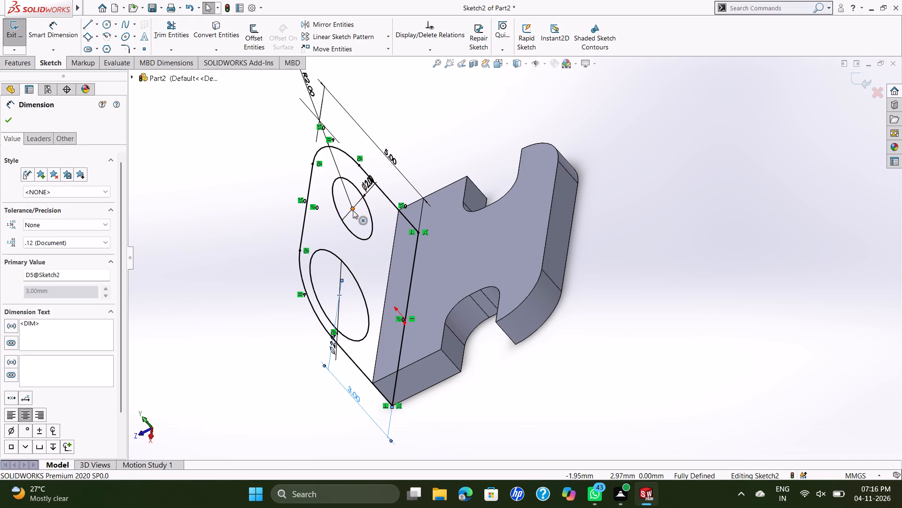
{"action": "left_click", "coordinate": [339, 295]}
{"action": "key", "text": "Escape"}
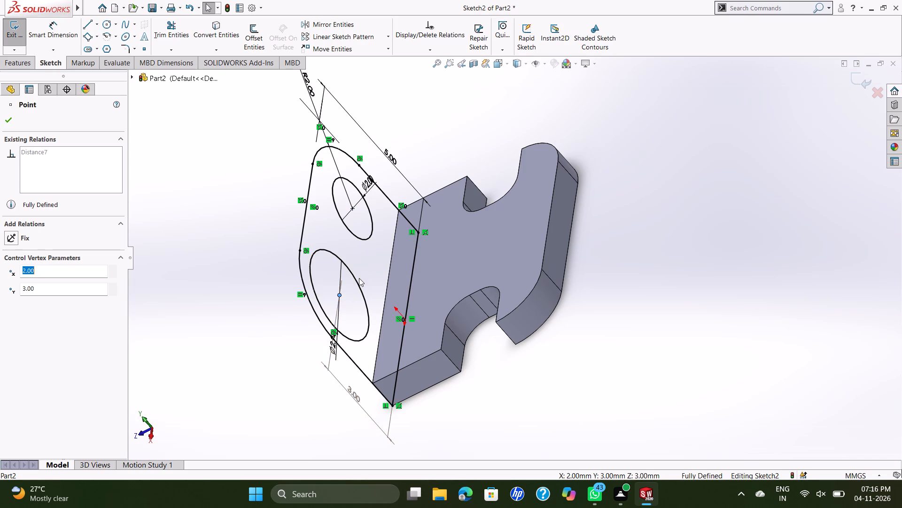
Add a driven dimension between the centres of the two circles in the upright profile.
{"action": "middle_click_drag", "start_coordinate": [361, 277], "coordinate": [361, 263]}
{"action": "scroll", "coordinate": [368, 255], "scroll_direction": "down", "scroll_amount": 2}
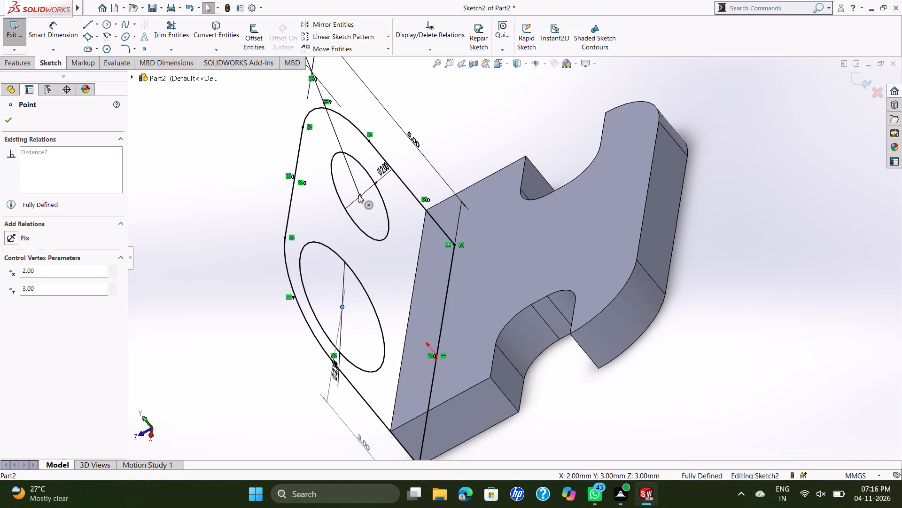
{"action": "left_click", "coordinate": [52, 36]}
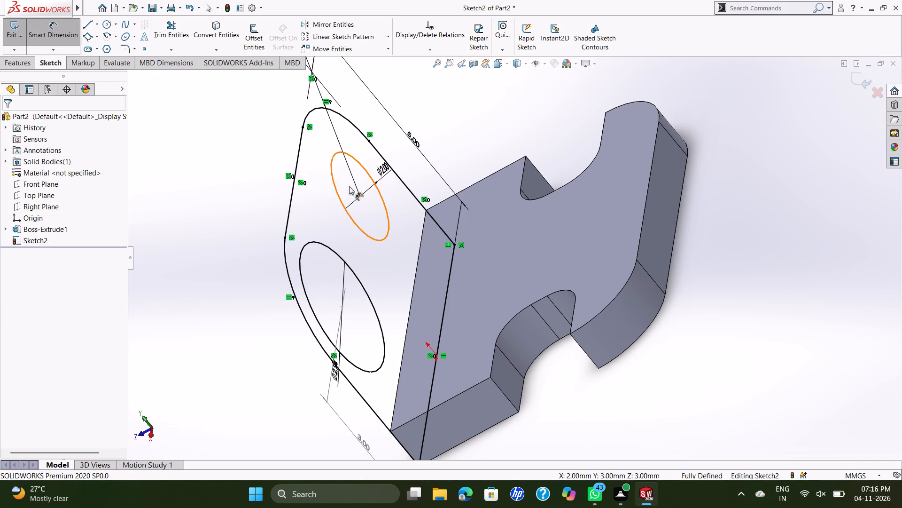
{"action": "left_click", "coordinate": [360, 196]}
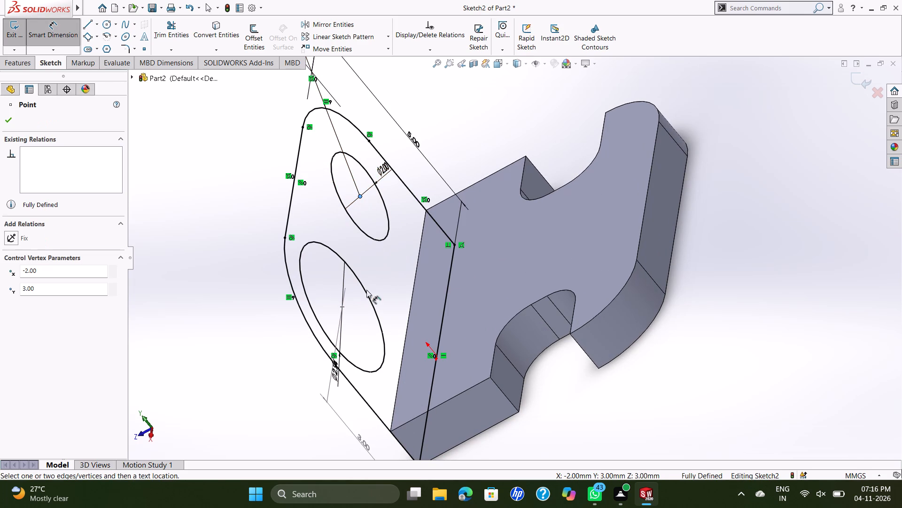
{"action": "left_click", "coordinate": [343, 305]}
{"action": "left_click", "coordinate": [342, 309]}
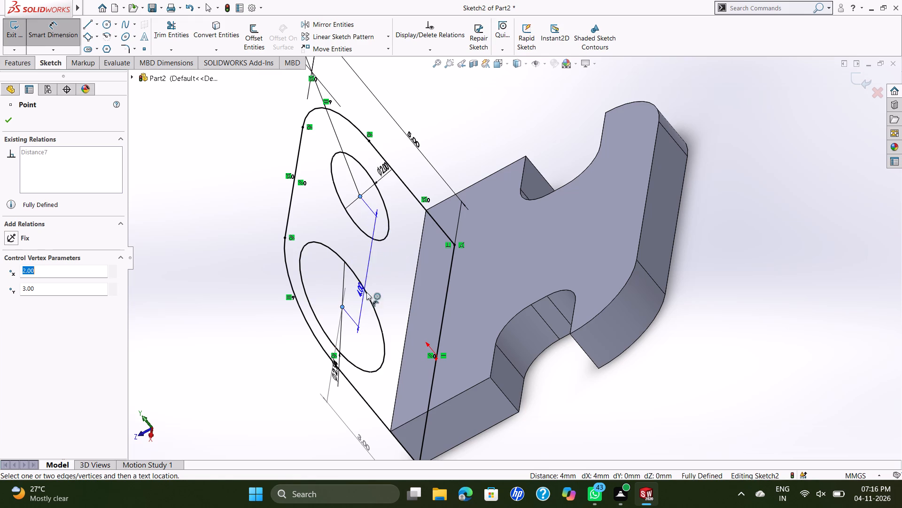
{"action": "left_click", "coordinate": [388, 278]}
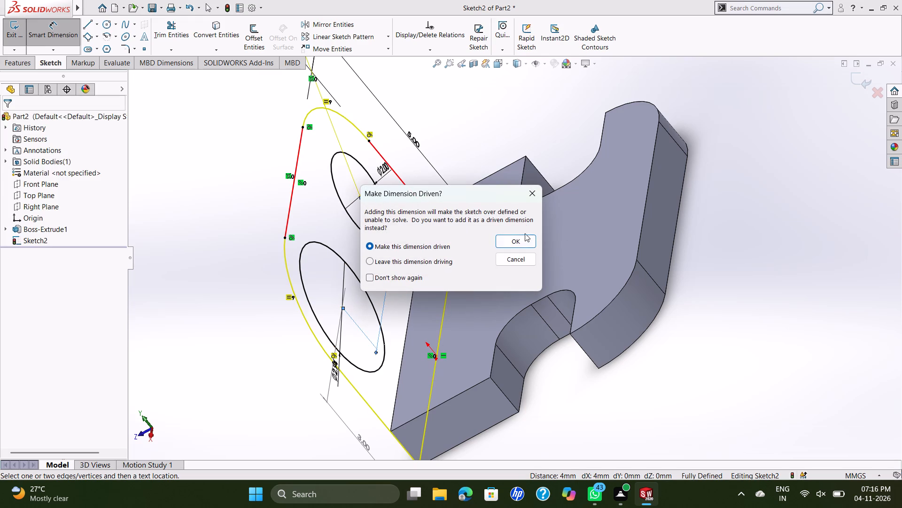
{"action": "left_click", "coordinate": [523, 237]}
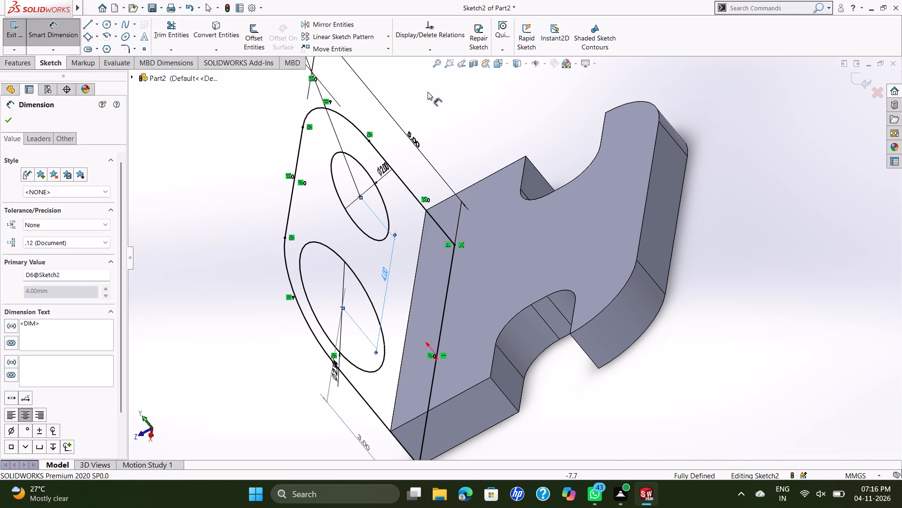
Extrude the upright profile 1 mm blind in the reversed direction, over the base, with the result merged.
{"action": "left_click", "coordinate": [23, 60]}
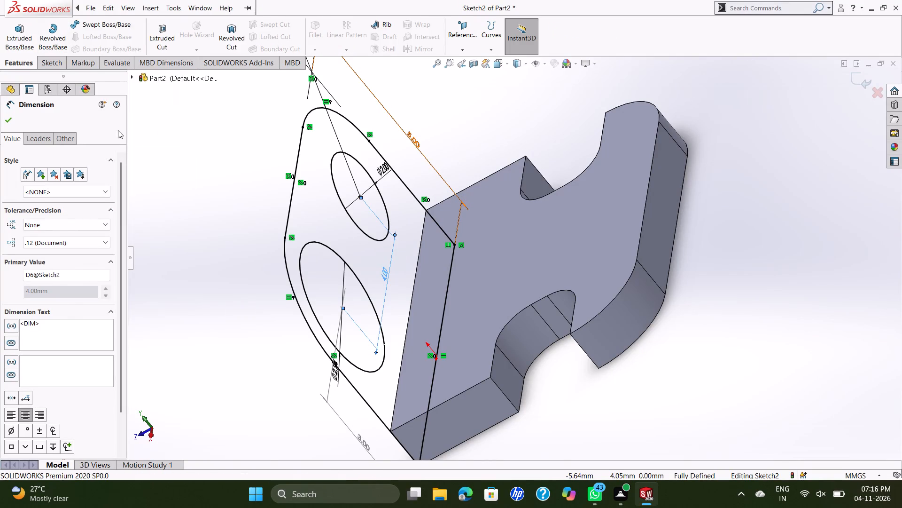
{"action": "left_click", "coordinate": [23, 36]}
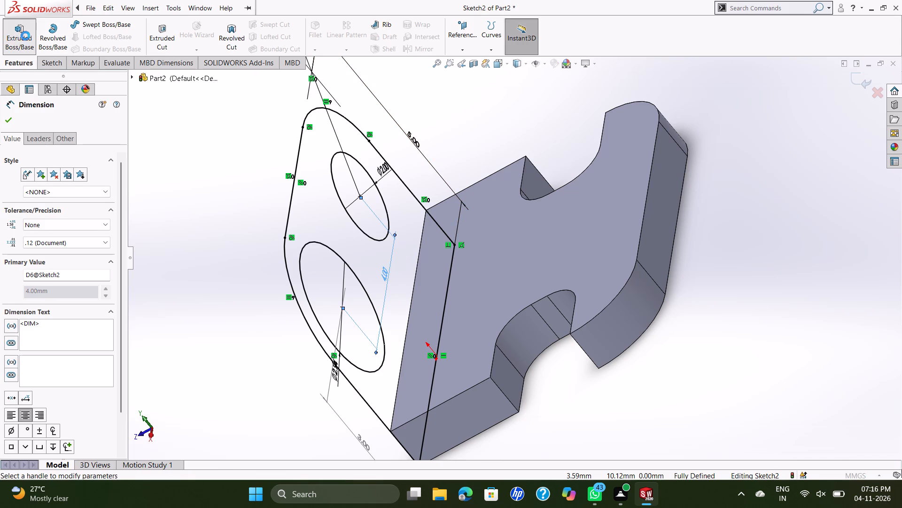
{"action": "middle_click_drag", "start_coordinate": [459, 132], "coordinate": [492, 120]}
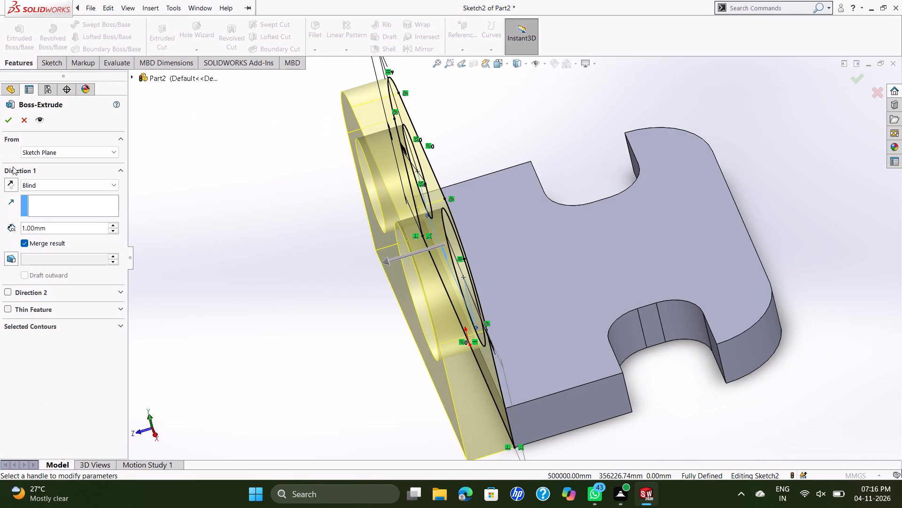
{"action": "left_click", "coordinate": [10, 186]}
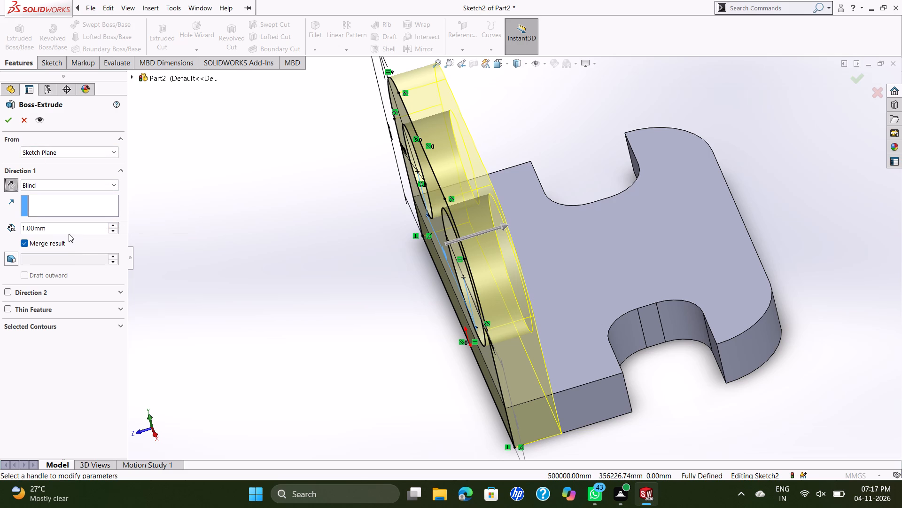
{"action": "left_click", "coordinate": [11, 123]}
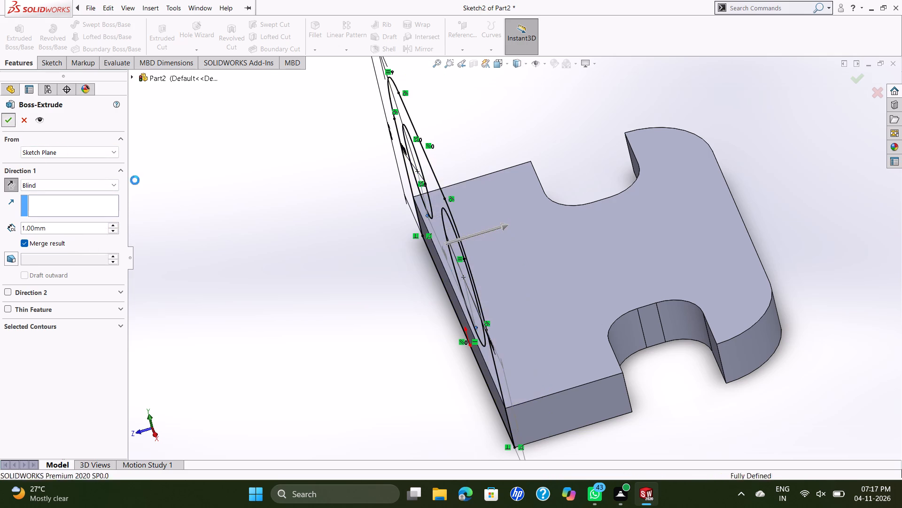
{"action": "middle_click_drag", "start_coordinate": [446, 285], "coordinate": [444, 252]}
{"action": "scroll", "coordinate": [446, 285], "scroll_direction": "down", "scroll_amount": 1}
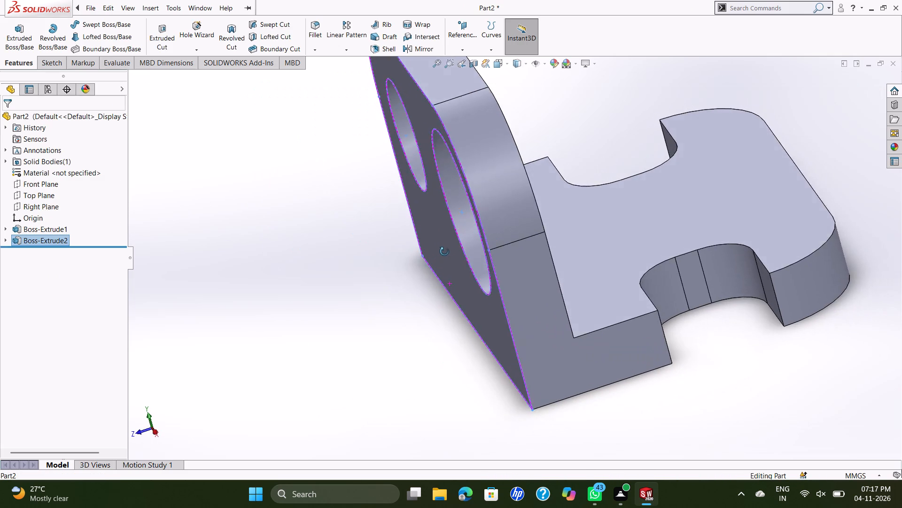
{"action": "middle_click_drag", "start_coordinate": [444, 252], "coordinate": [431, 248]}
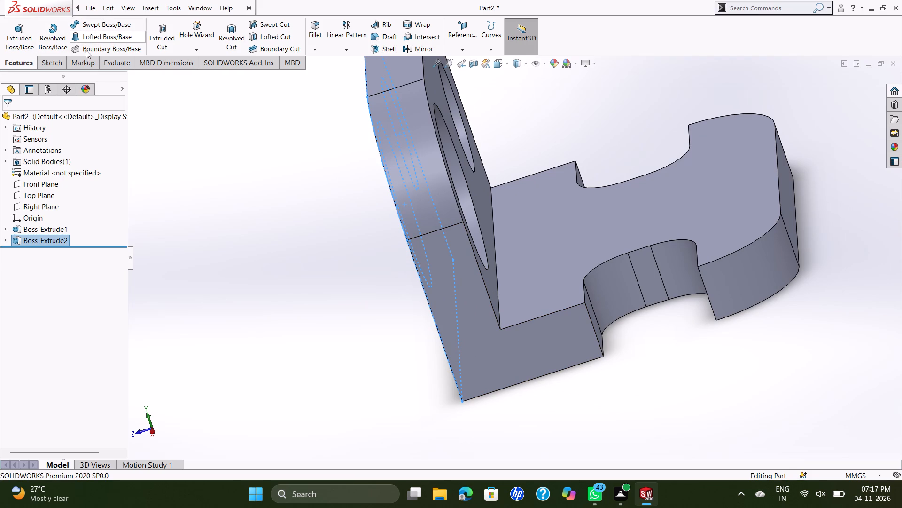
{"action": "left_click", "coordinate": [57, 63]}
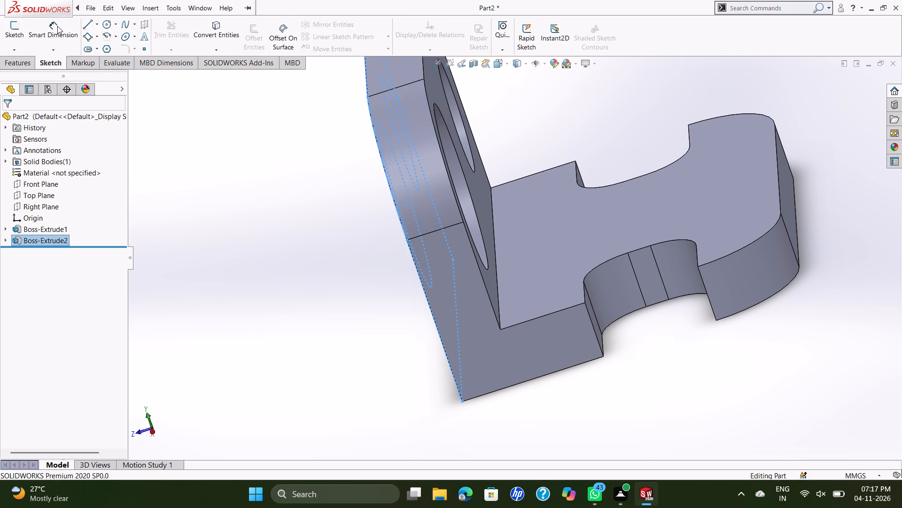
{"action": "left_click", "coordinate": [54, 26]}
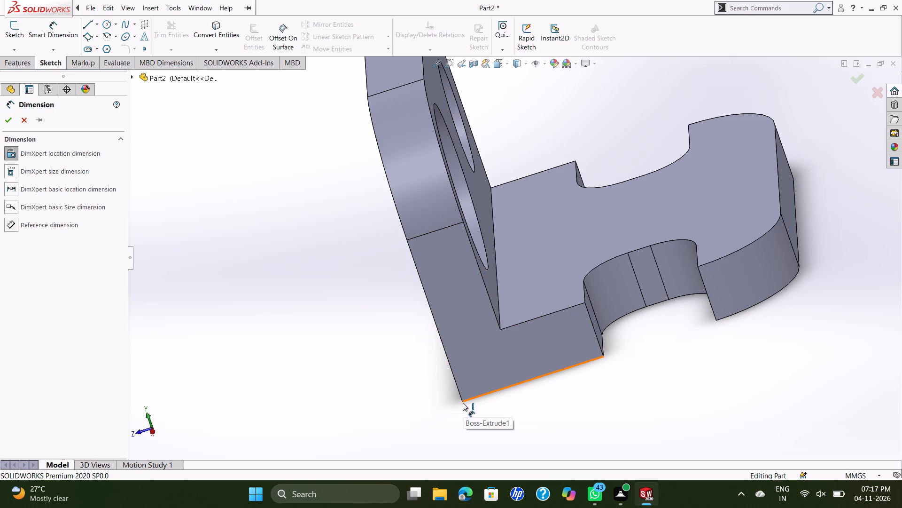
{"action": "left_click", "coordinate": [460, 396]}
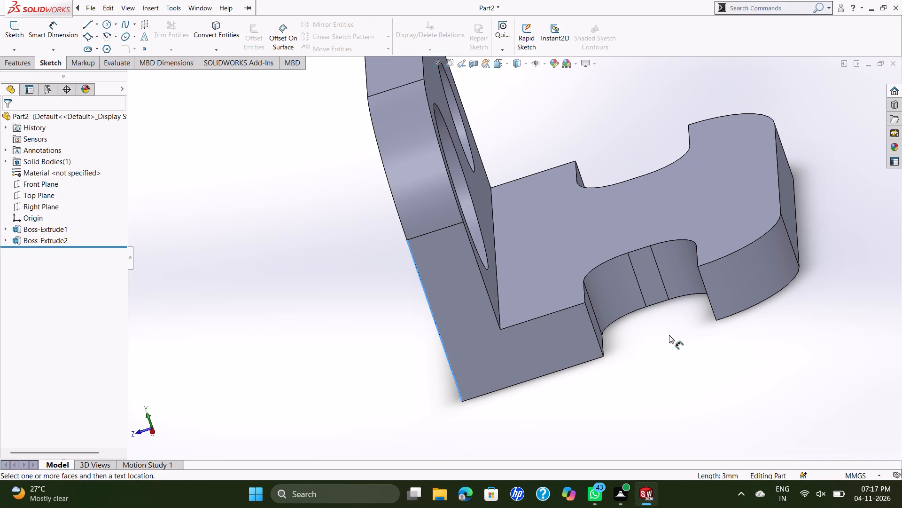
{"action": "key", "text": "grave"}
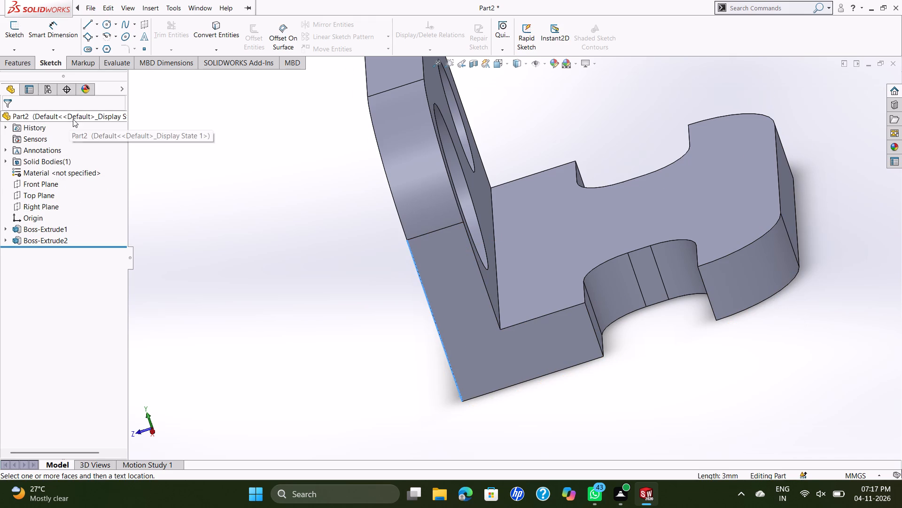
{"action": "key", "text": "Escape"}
Examine the extruded bracket from several sides, including its L-shaped end face, underside and the two upright holes.
{"action": "middle_click_drag", "start_coordinate": [528, 361], "coordinate": [539, 368]}
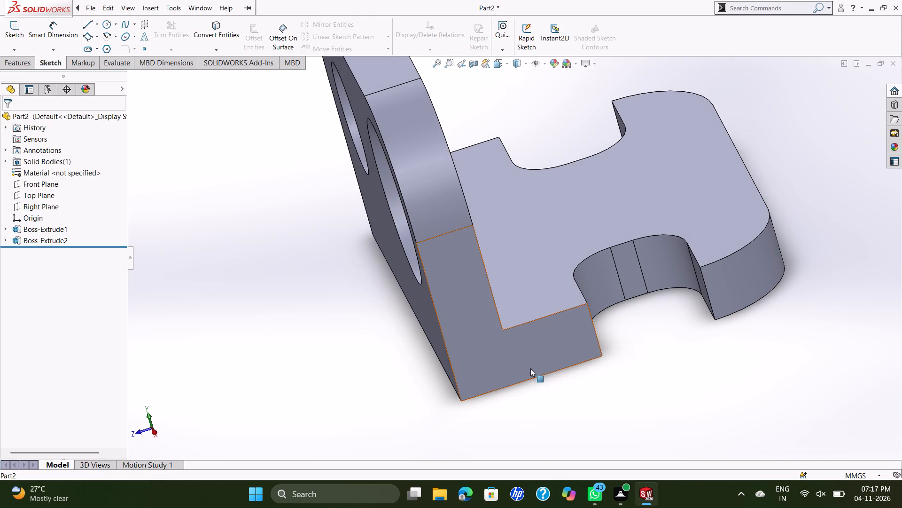
{"action": "left_click", "coordinate": [530, 368]}
{"action": "middle_click_drag", "start_coordinate": [548, 354], "coordinate": [548, 338]}
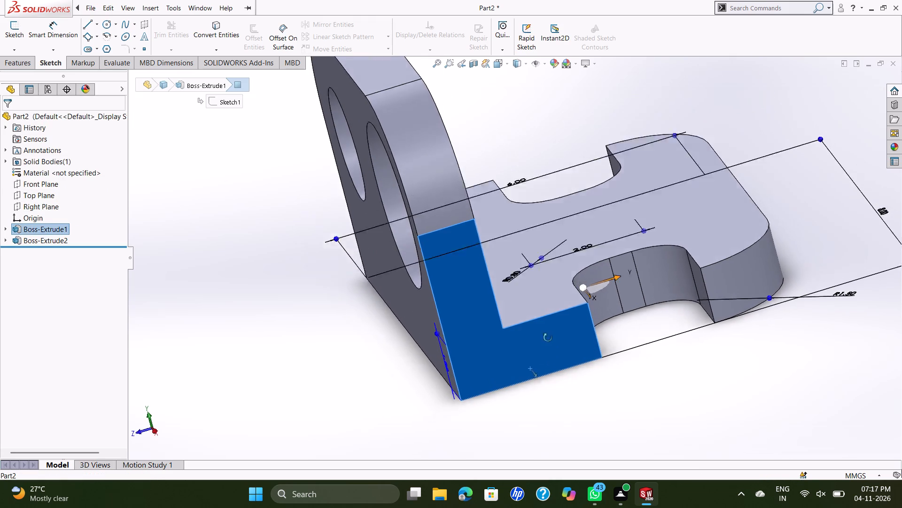
{"action": "middle_click_drag", "start_coordinate": [548, 338], "coordinate": [558, 338]}
{"action": "scroll", "coordinate": [558, 341], "scroll_direction": "down", "scroll_amount": 1}
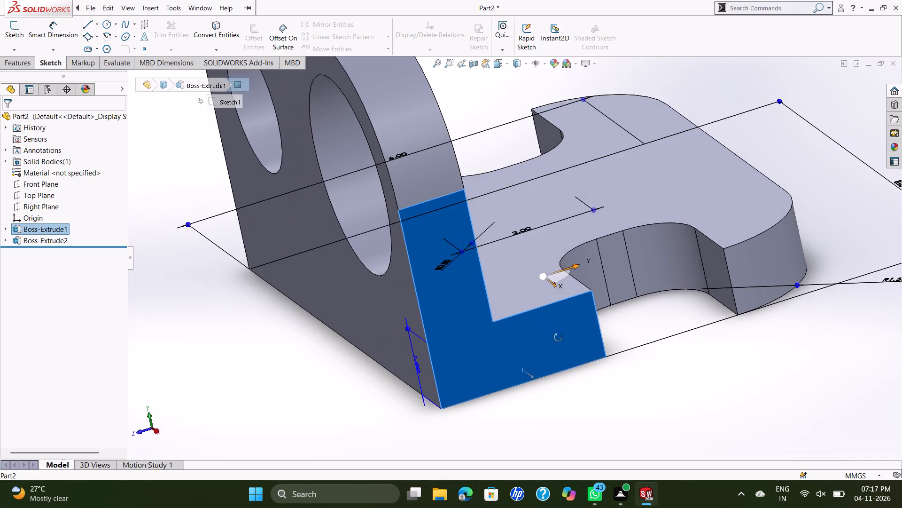
{"action": "middle_click_drag", "start_coordinate": [558, 338], "coordinate": [555, 332]}
{"action": "middle_click_drag", "start_coordinate": [487, 194], "coordinate": [399, 175]}
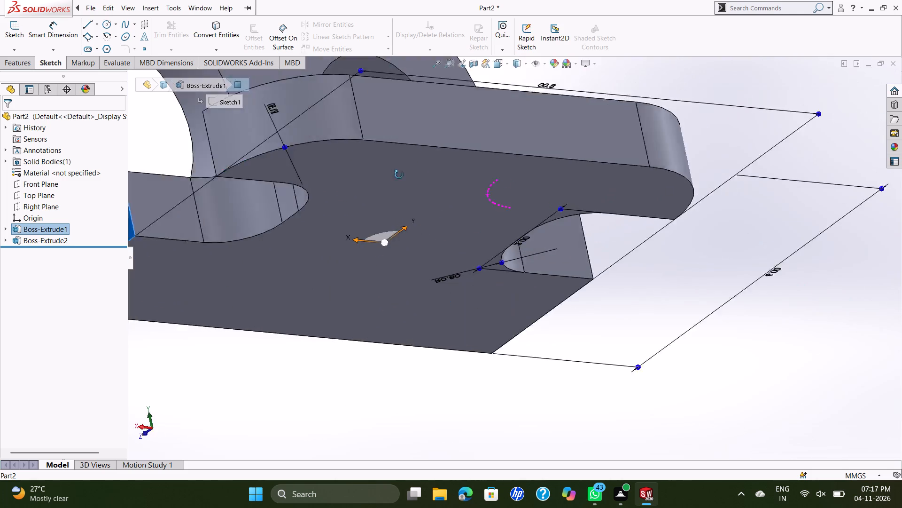
{"action": "middle_click_drag", "start_coordinate": [399, 175], "coordinate": [450, 279]}
{"action": "scroll", "coordinate": [449, 273], "scroll_direction": "up", "scroll_amount": 2}
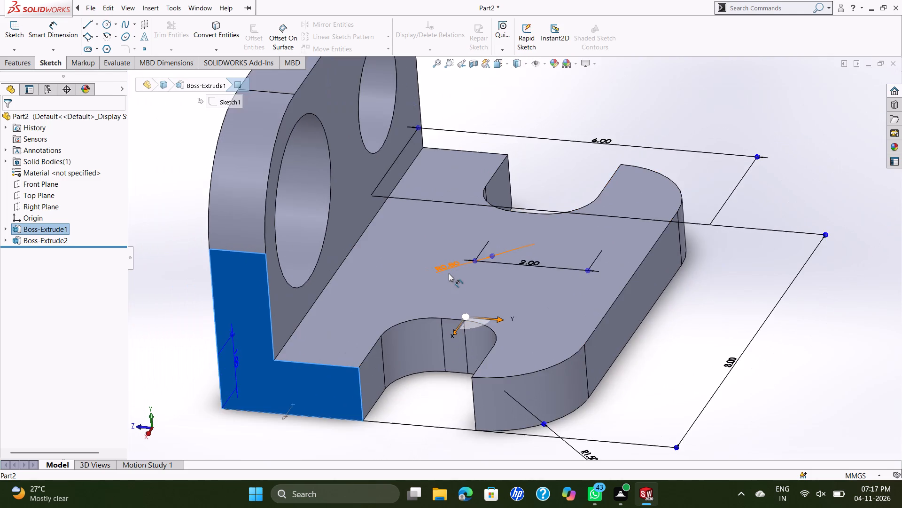
{"action": "scroll", "coordinate": [445, 270], "scroll_direction": "up", "scroll_amount": 2}
{"action": "key", "text": "Escape"}
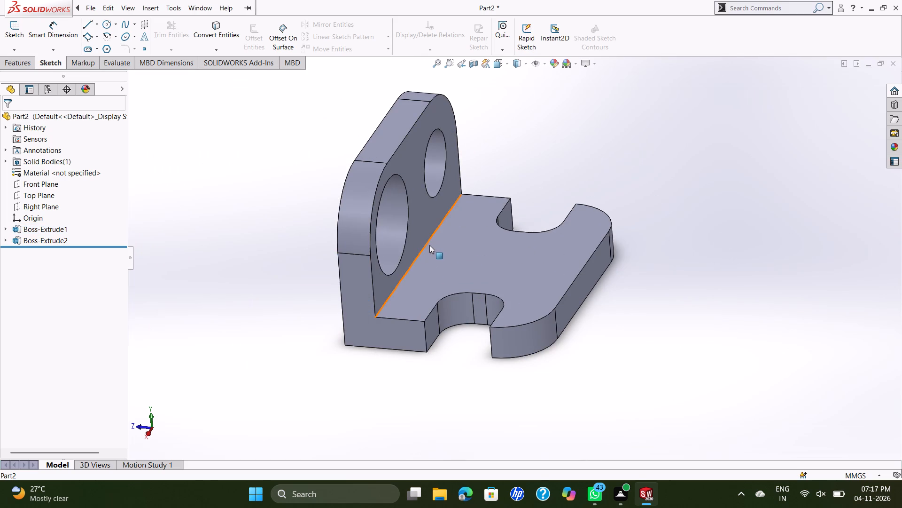
{"action": "middle_click_drag", "start_coordinate": [417, 238], "coordinate": [422, 234]}
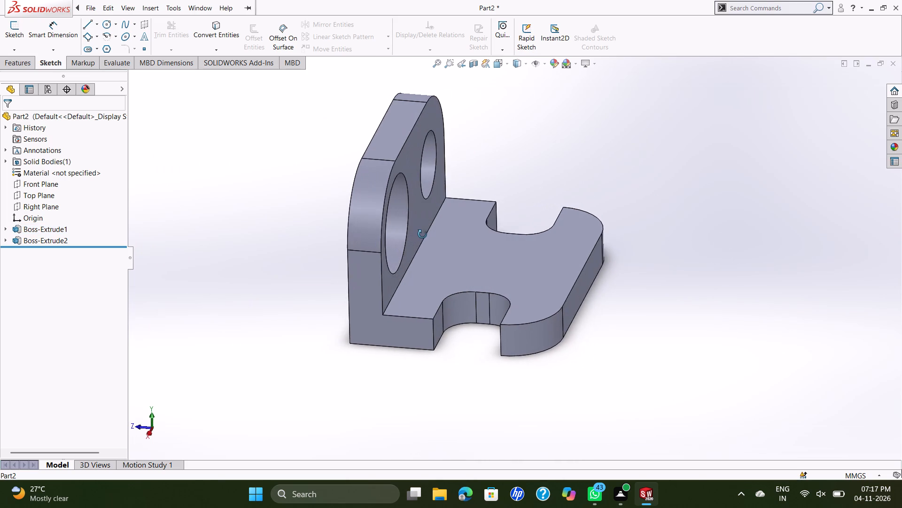
{"action": "middle_click_drag", "start_coordinate": [422, 234], "coordinate": [378, 213]}
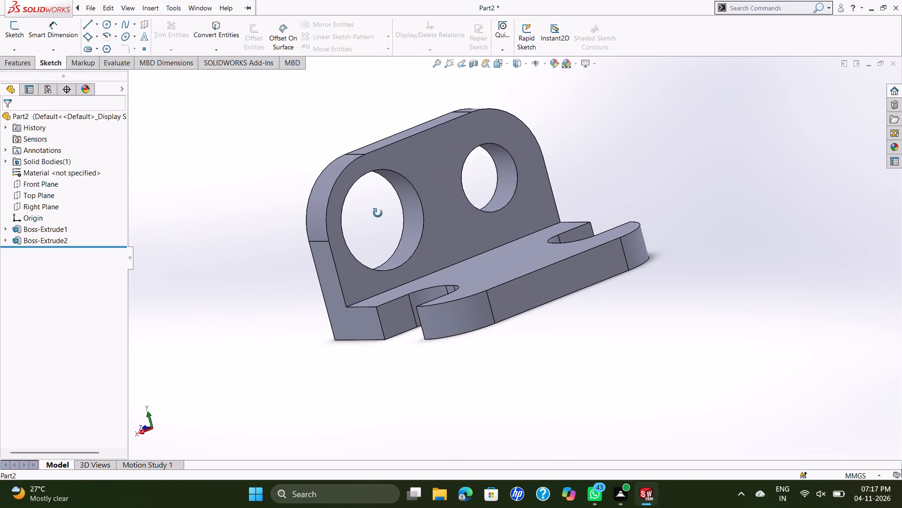
{"action": "middle_click_drag", "start_coordinate": [378, 213], "coordinate": [393, 207]}
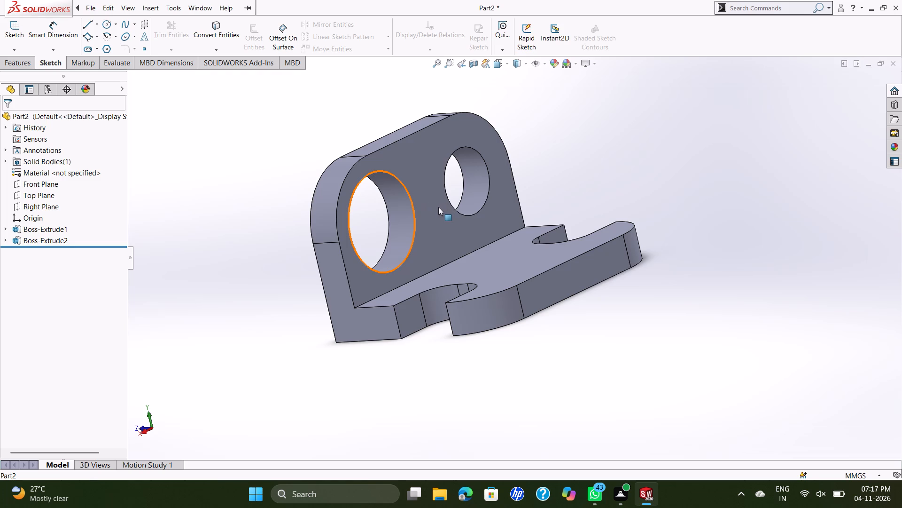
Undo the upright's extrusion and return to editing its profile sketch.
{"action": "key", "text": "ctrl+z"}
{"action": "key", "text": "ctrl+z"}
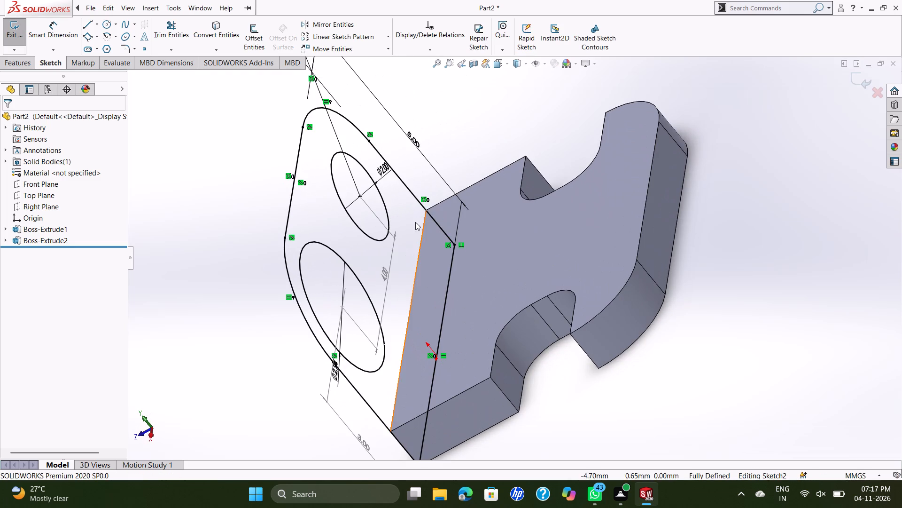
Set the diameter of the larger circle in the upright profile to 2 mm.
{"action": "middle_click_drag", "start_coordinate": [365, 283], "coordinate": [353, 281]}
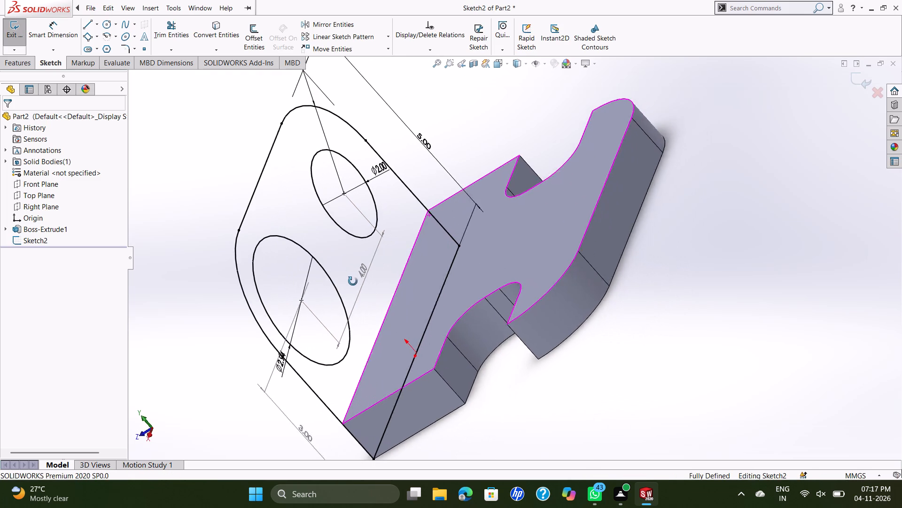
{"action": "middle_click_drag", "start_coordinate": [353, 281], "coordinate": [344, 287]}
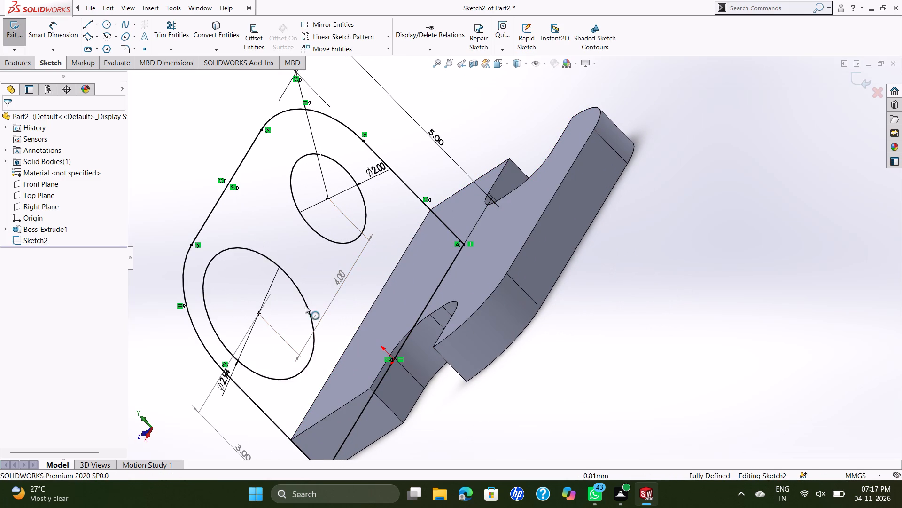
{"action": "double_click", "coordinate": [307, 304]}
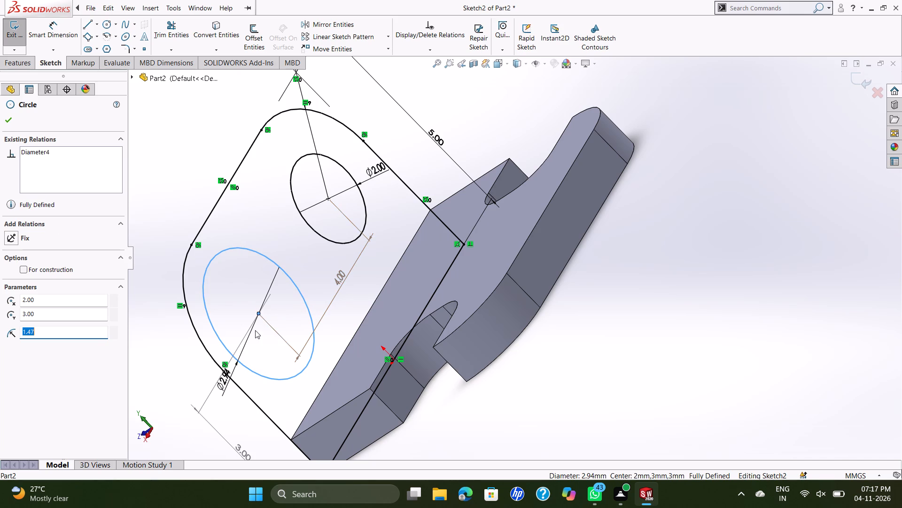
{"action": "double_click", "coordinate": [225, 373]}
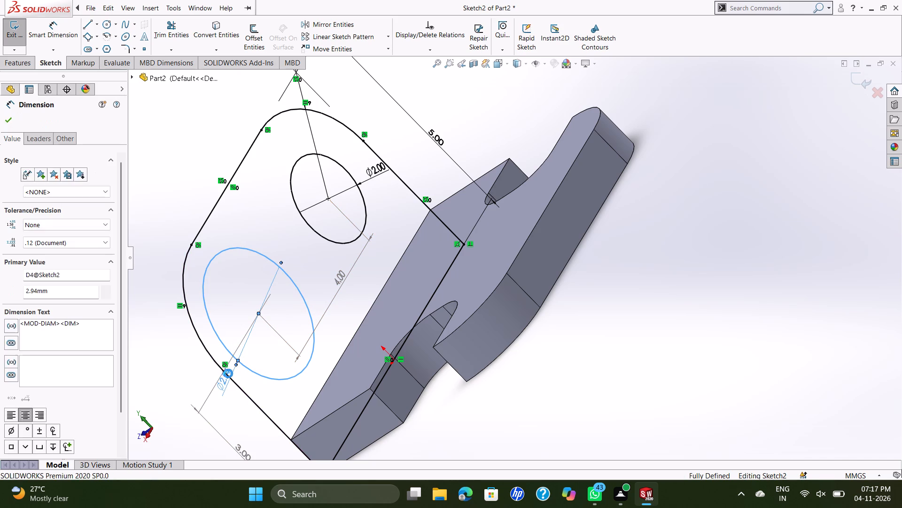
{"action": "key", "text": "2"}
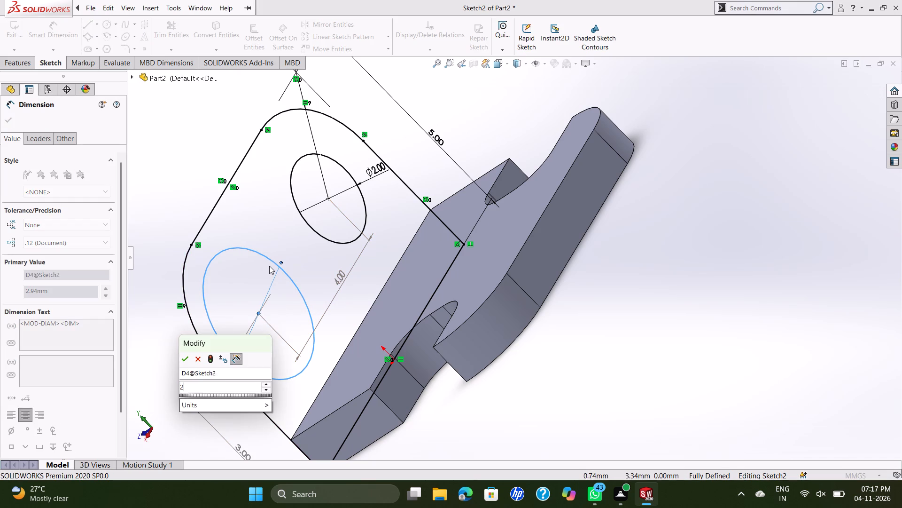
{"action": "key", "text": "Return"}
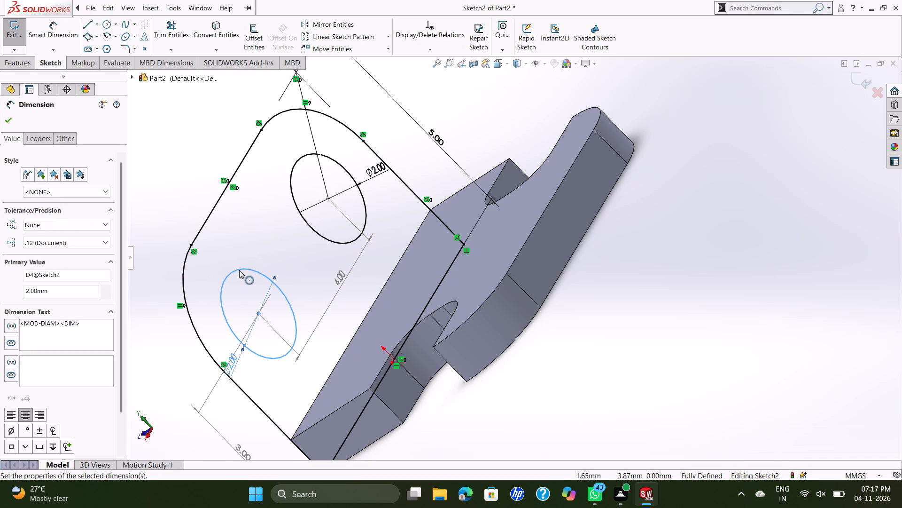
{"action": "key", "text": "Escape"}
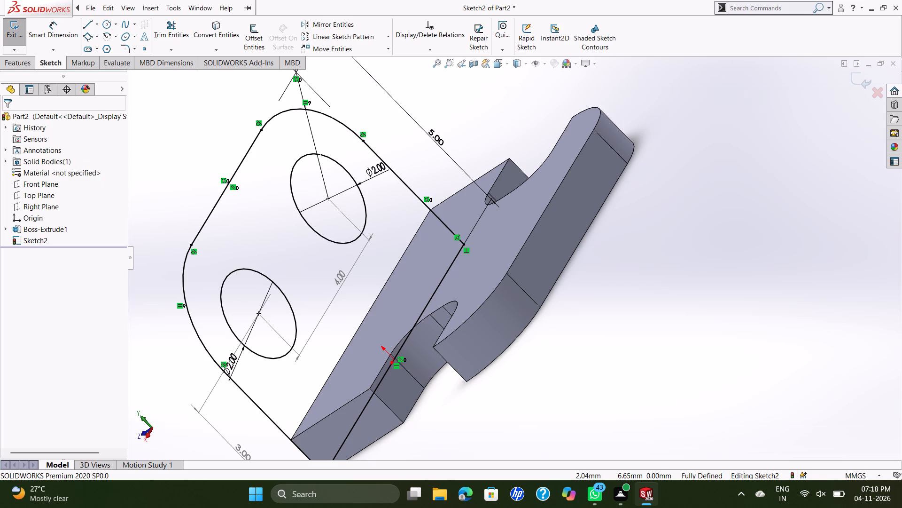
Extrude the upright profile 1 mm blind in the reversed direction, over the base, with the result merged.
{"action": "left_click", "coordinate": [32, 63]}
{"action": "left_click", "coordinate": [23, 32]}
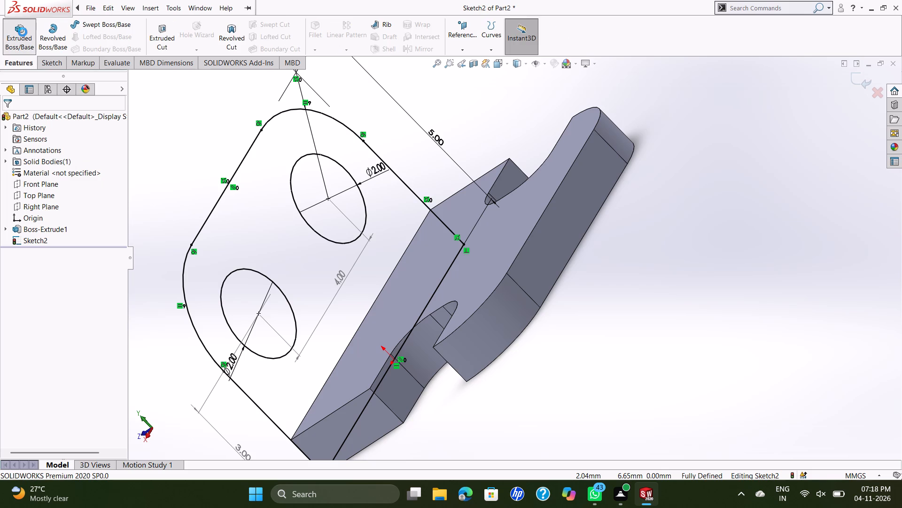
{"action": "middle_click_drag", "start_coordinate": [296, 201], "coordinate": [386, 204]}
{"action": "scroll", "coordinate": [298, 202], "scroll_direction": "down", "scroll_amount": 1}
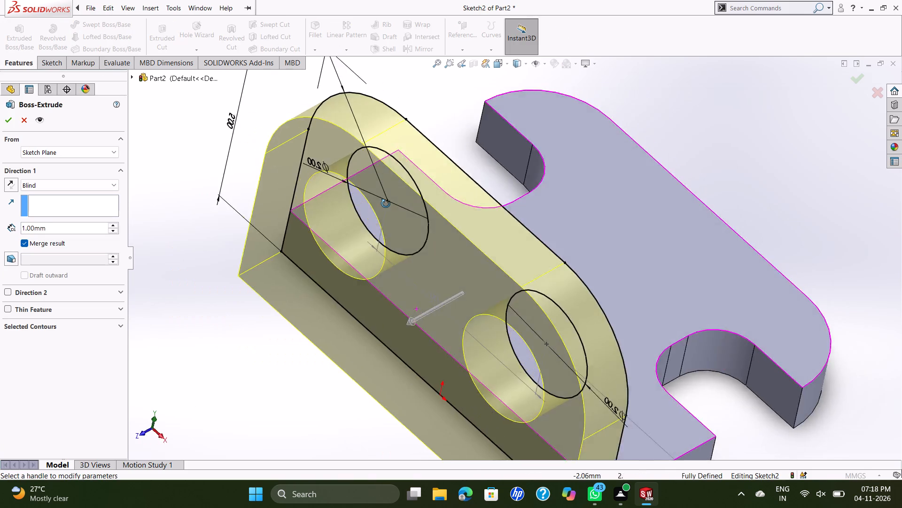
{"action": "middle_click_drag", "start_coordinate": [386, 204], "coordinate": [332, 150]}
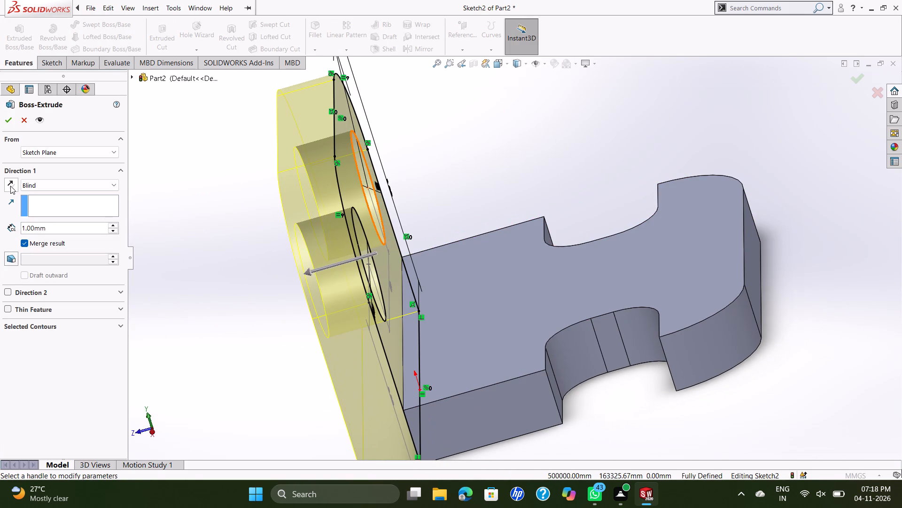
{"action": "left_click", "coordinate": [8, 188]}
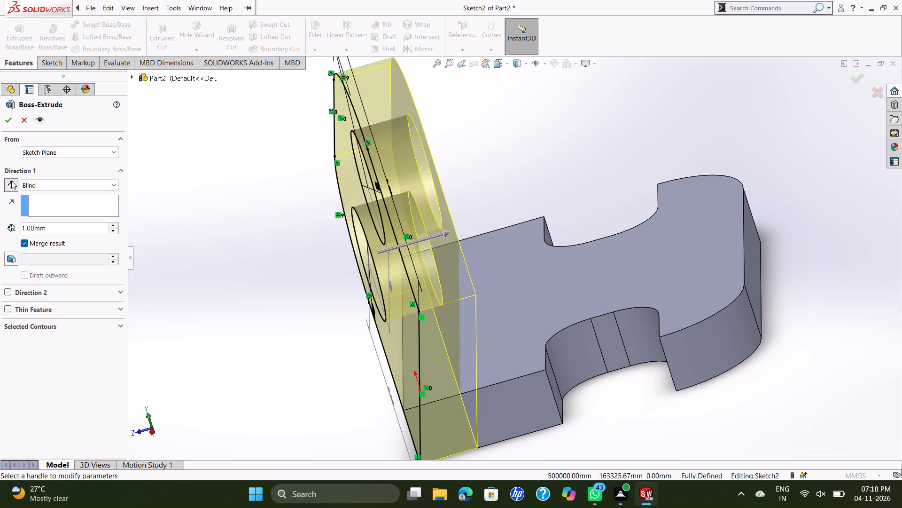
{"action": "left_click", "coordinate": [8, 124]}
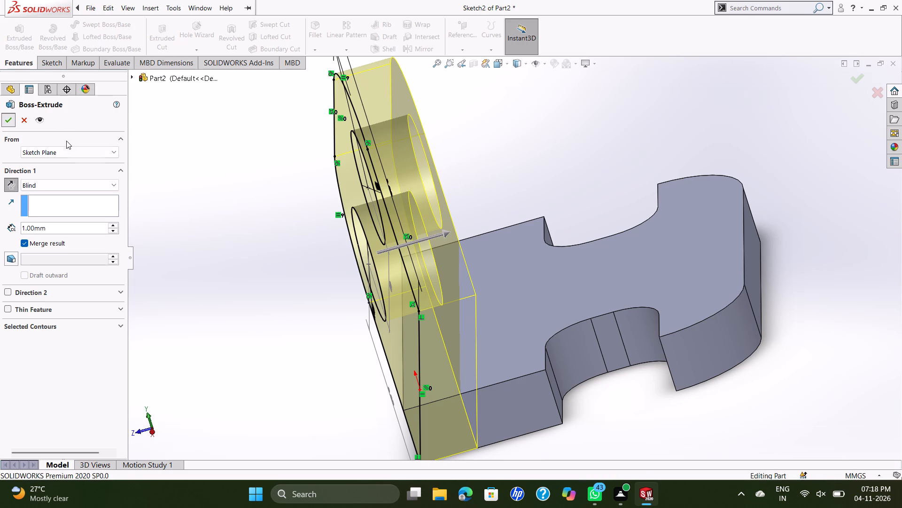
{"action": "middle_click_drag", "start_coordinate": [339, 172], "coordinate": [342, 165]}
{"action": "middle_click_drag", "start_coordinate": [385, 172], "coordinate": [370, 175]}
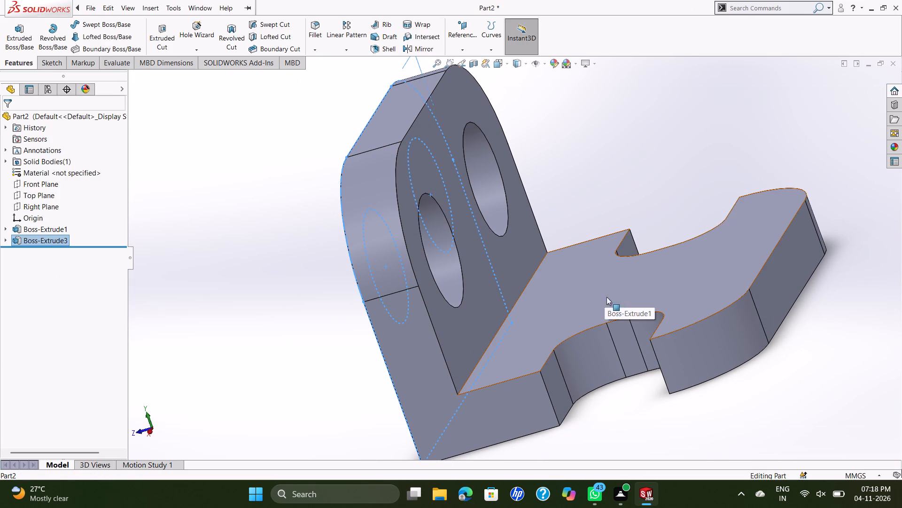
{"action": "key", "text": "Escape"}
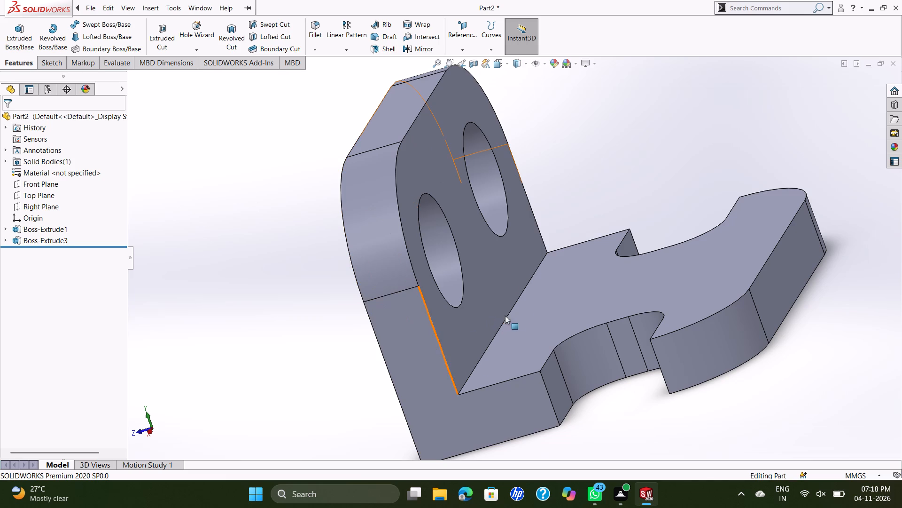
Start a sketch on the base's top face, viewed normal to it.
{"action": "left_click", "coordinate": [607, 283]}
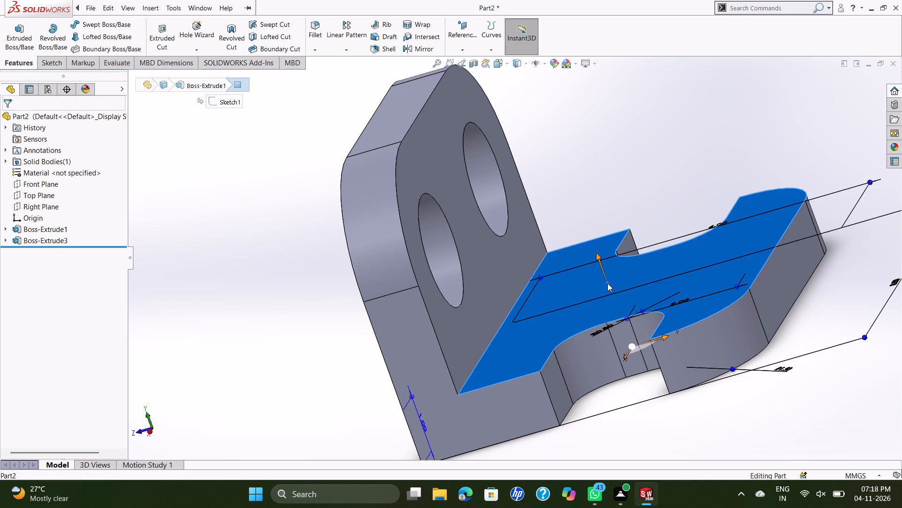
{"action": "right_click", "coordinate": [661, 202]}
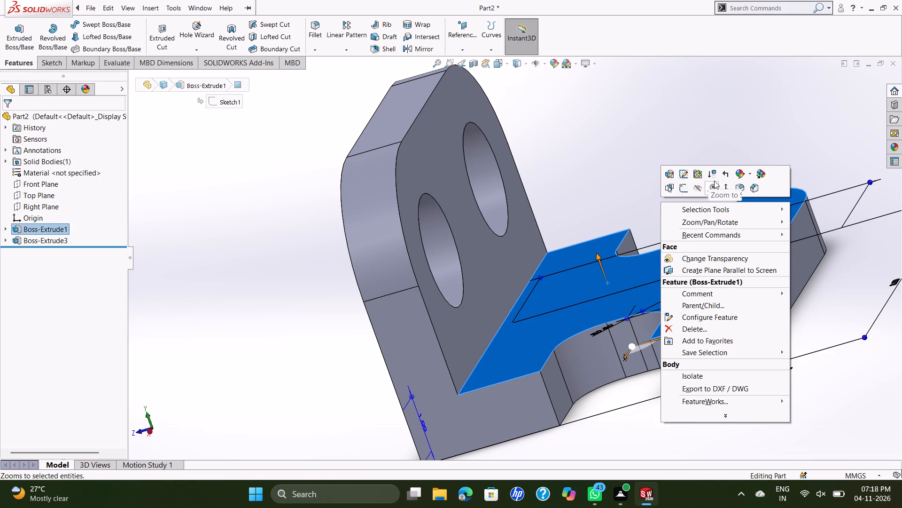
{"action": "left_click", "coordinate": [727, 189]}
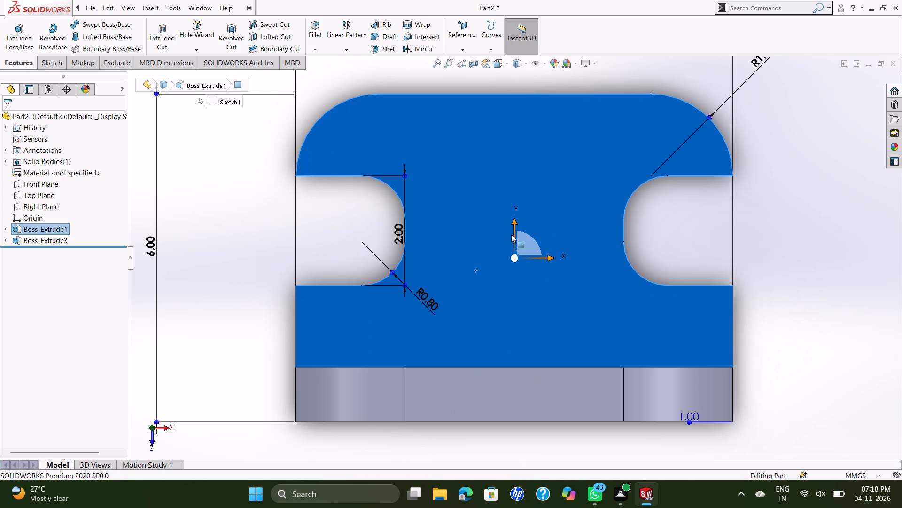
{"action": "right_click", "coordinate": [524, 196]}
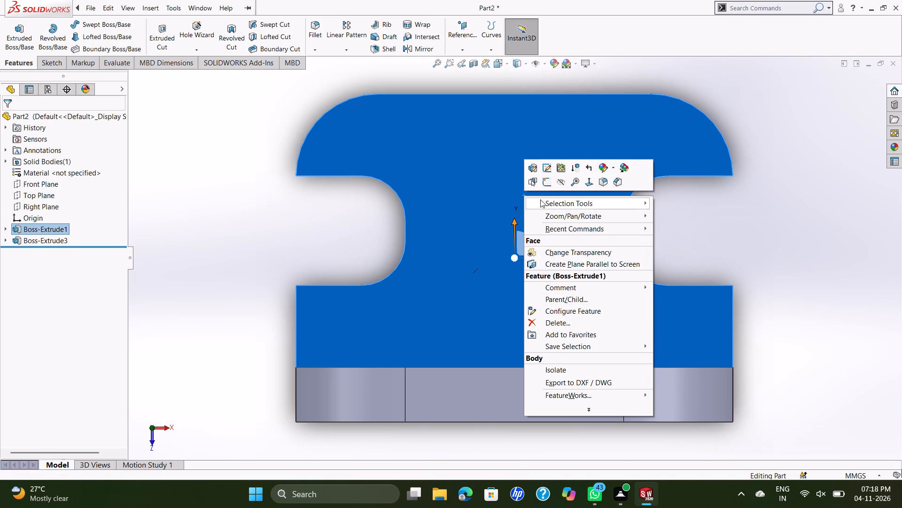
{"action": "left_click", "coordinate": [545, 184]}
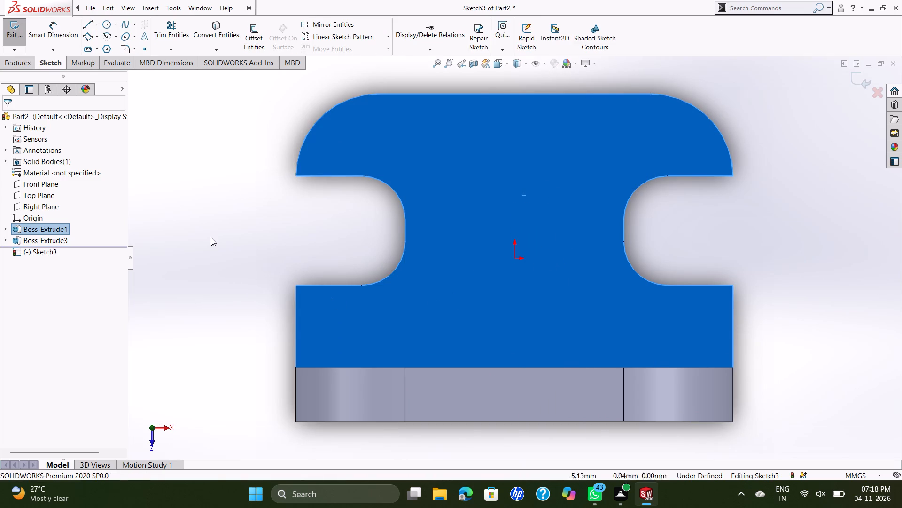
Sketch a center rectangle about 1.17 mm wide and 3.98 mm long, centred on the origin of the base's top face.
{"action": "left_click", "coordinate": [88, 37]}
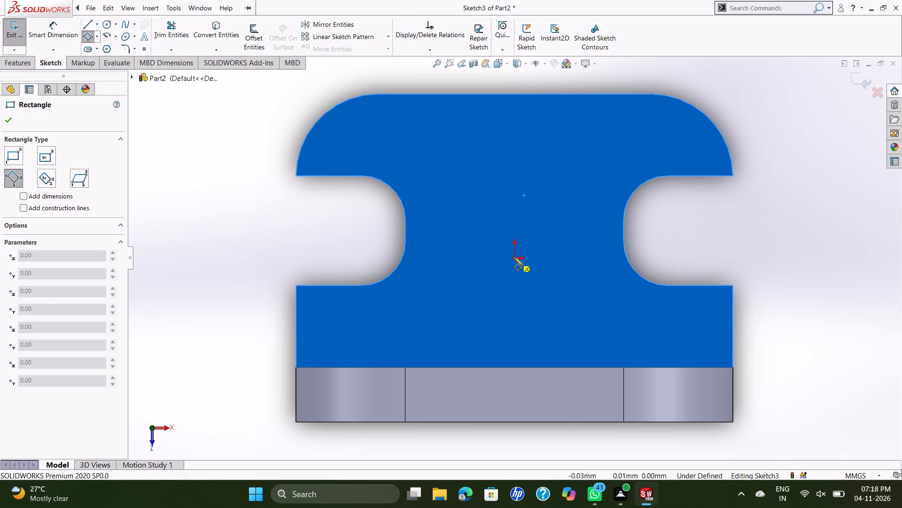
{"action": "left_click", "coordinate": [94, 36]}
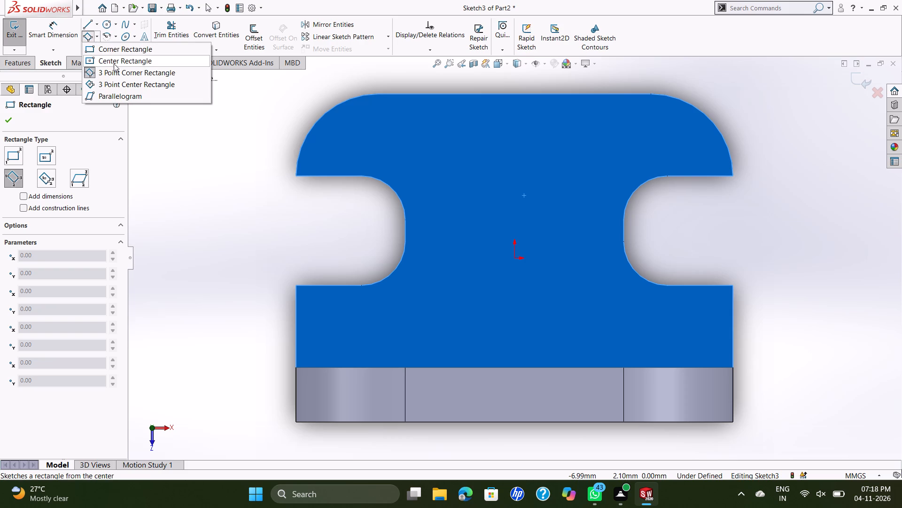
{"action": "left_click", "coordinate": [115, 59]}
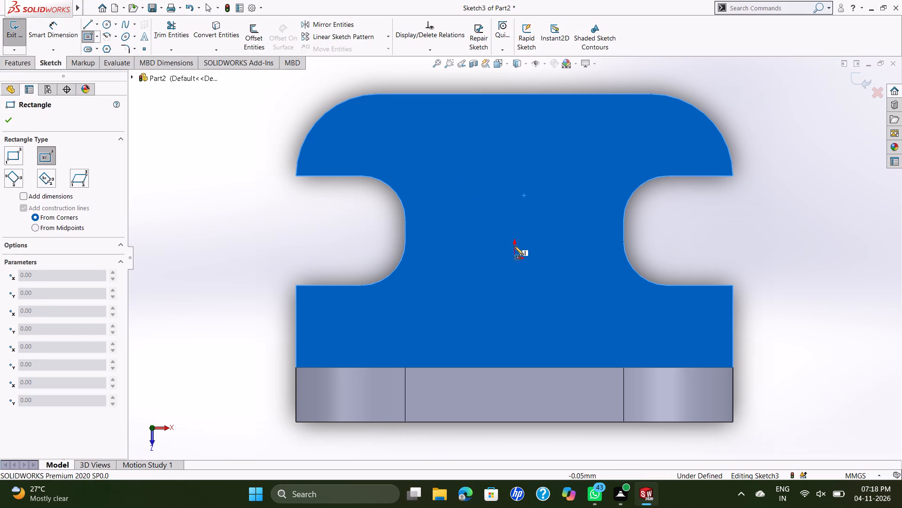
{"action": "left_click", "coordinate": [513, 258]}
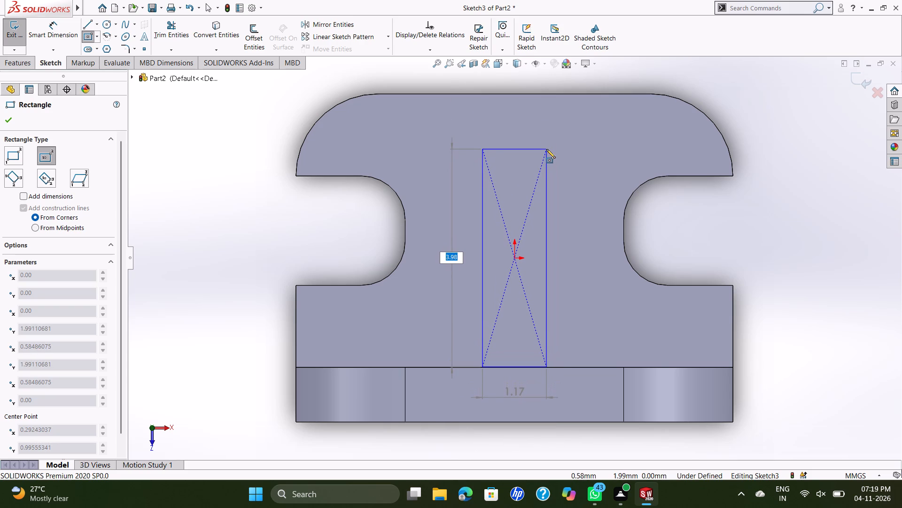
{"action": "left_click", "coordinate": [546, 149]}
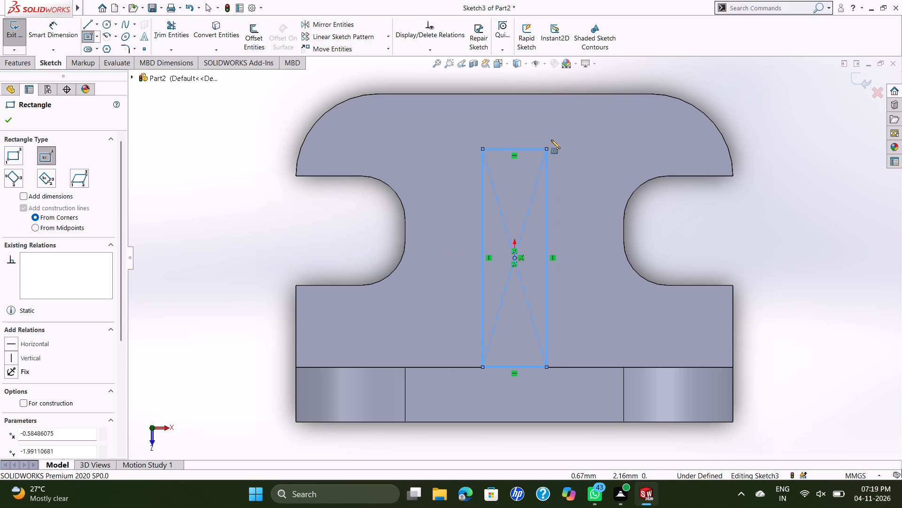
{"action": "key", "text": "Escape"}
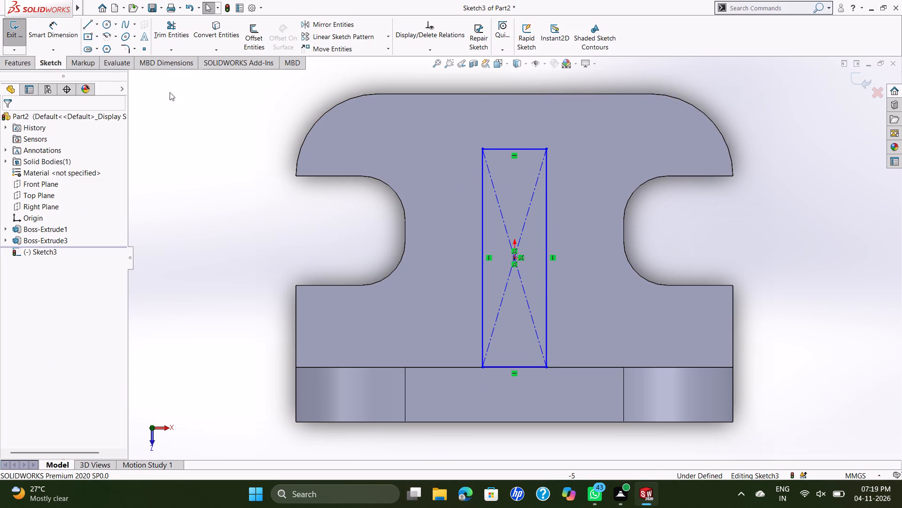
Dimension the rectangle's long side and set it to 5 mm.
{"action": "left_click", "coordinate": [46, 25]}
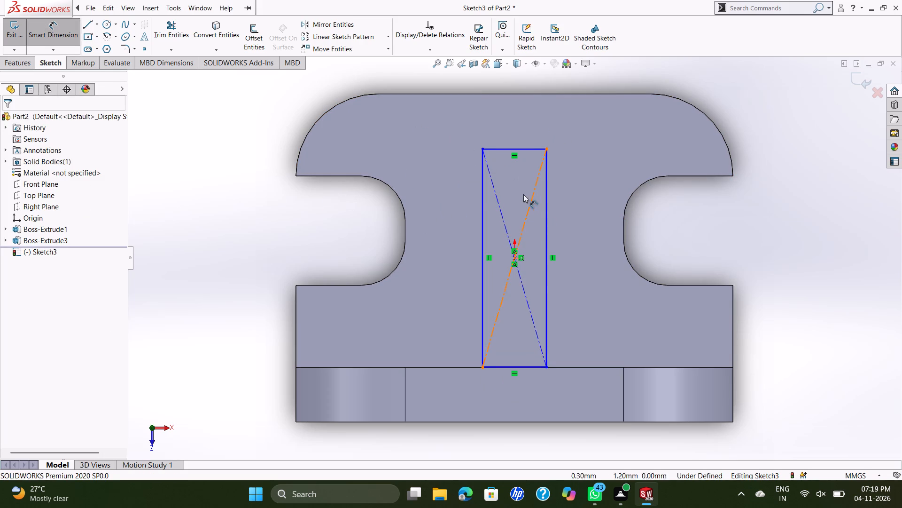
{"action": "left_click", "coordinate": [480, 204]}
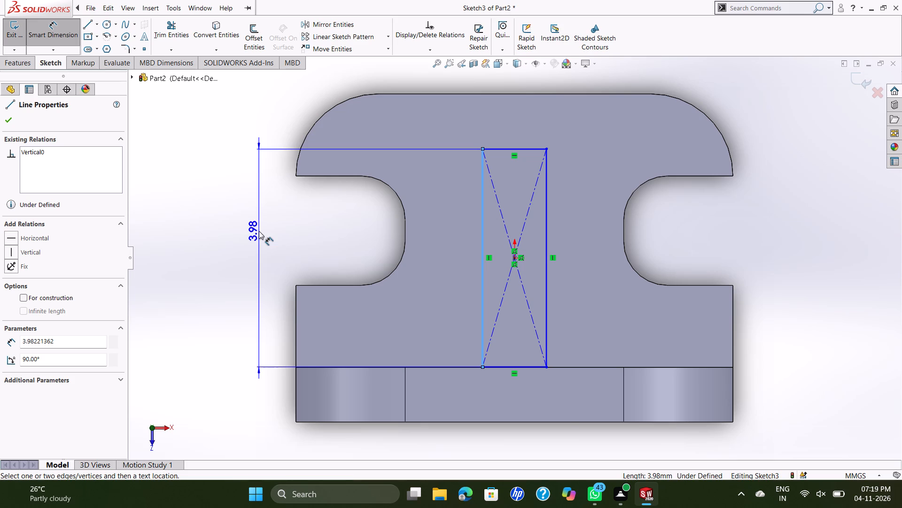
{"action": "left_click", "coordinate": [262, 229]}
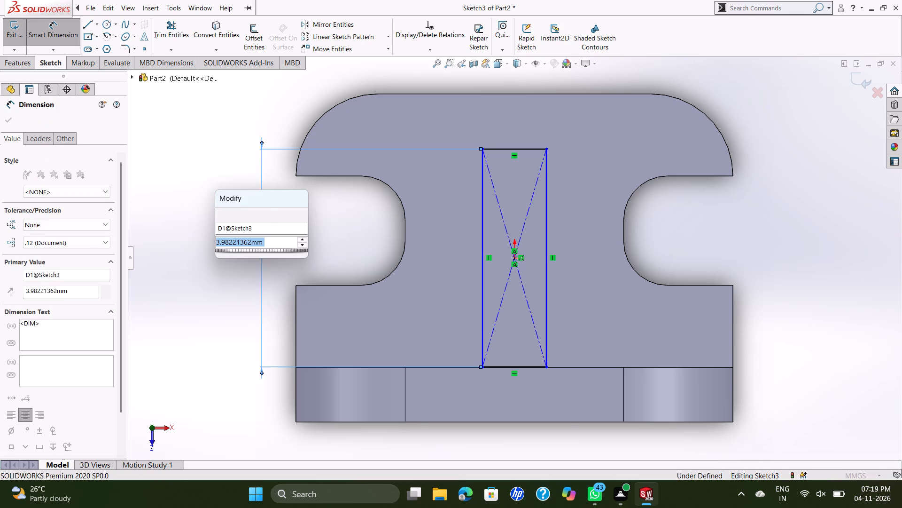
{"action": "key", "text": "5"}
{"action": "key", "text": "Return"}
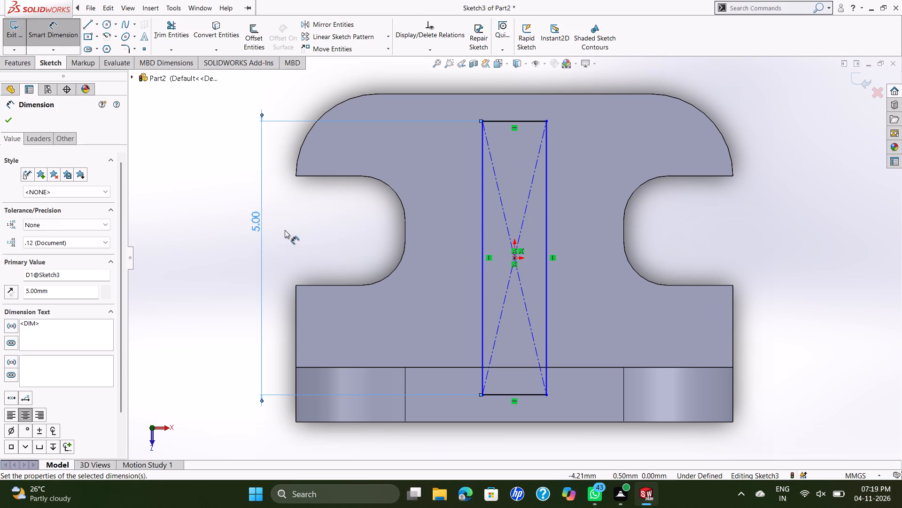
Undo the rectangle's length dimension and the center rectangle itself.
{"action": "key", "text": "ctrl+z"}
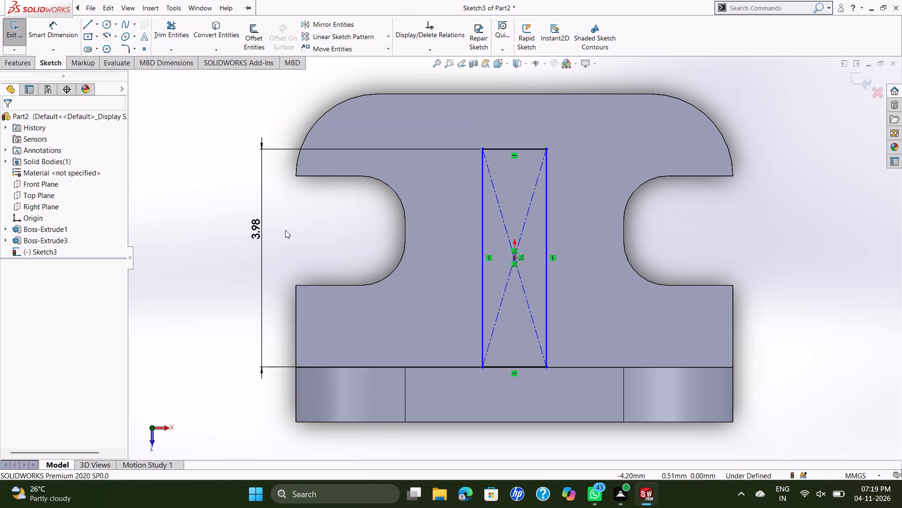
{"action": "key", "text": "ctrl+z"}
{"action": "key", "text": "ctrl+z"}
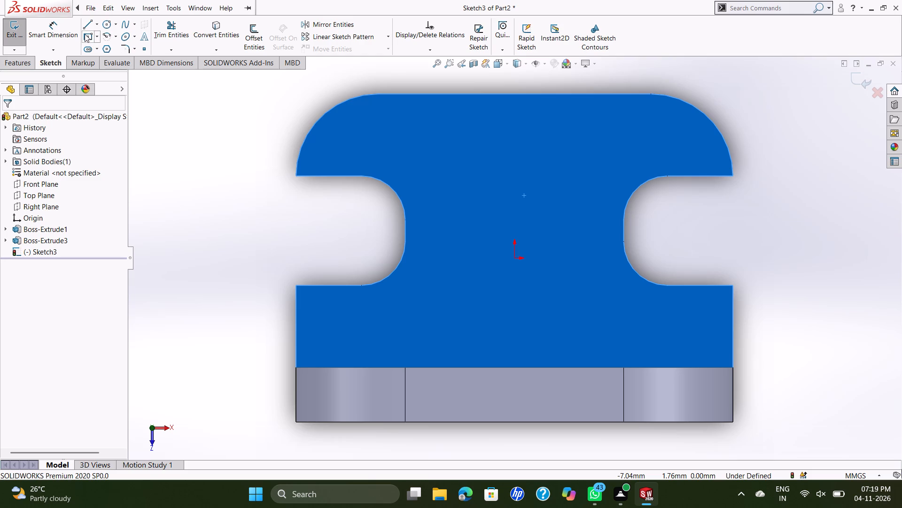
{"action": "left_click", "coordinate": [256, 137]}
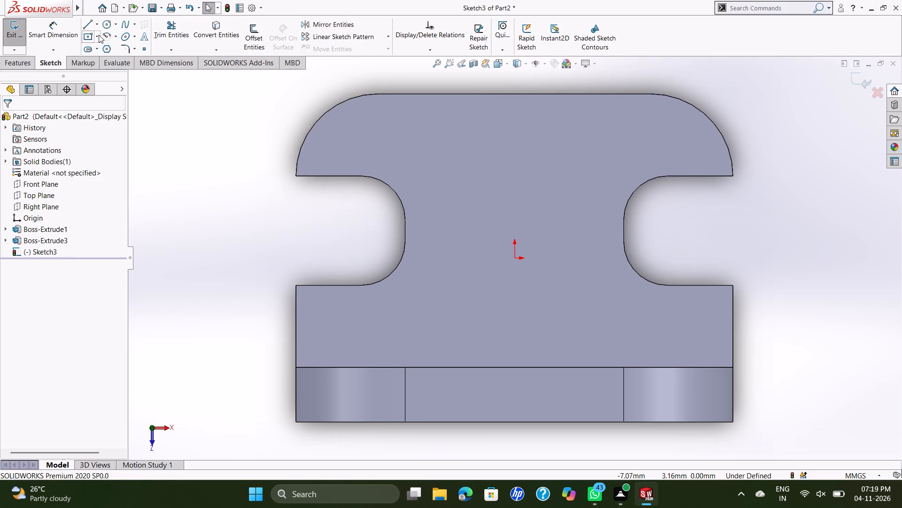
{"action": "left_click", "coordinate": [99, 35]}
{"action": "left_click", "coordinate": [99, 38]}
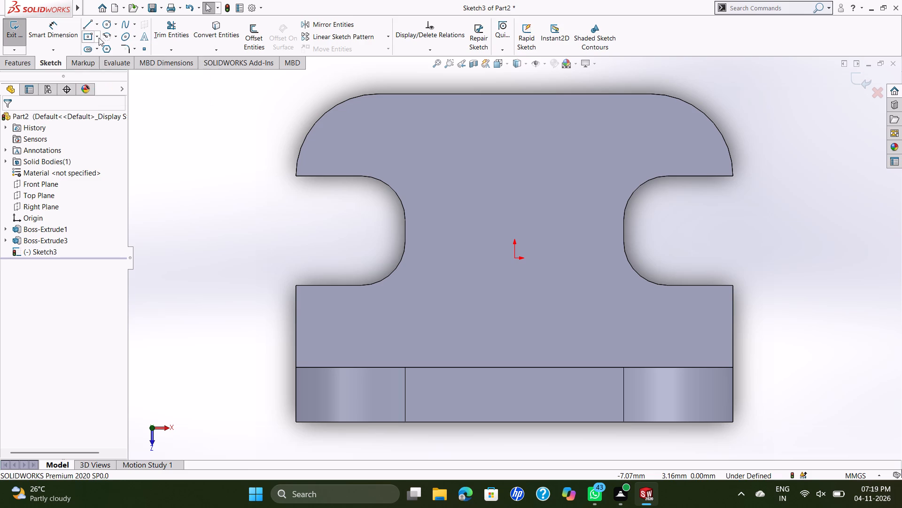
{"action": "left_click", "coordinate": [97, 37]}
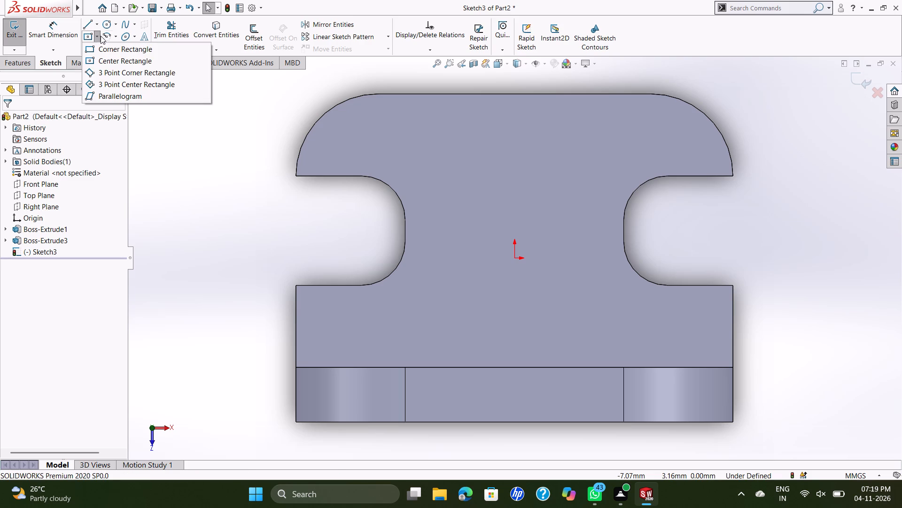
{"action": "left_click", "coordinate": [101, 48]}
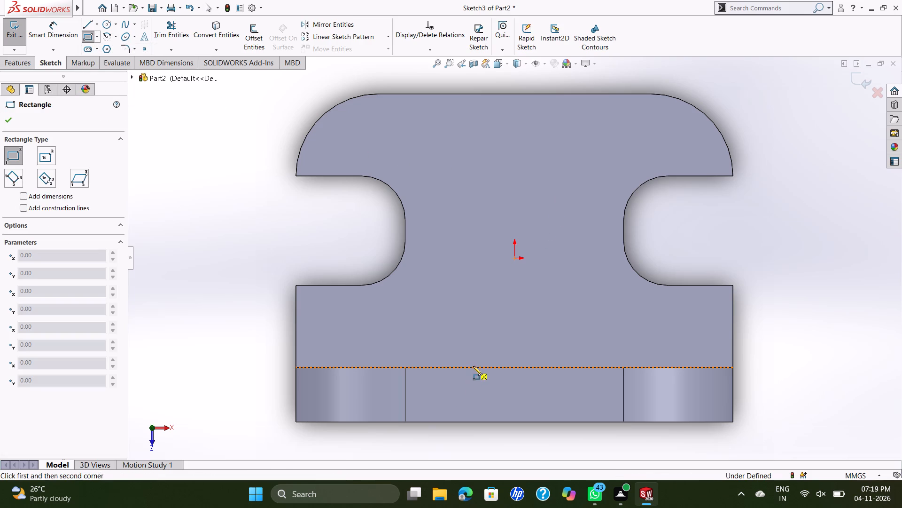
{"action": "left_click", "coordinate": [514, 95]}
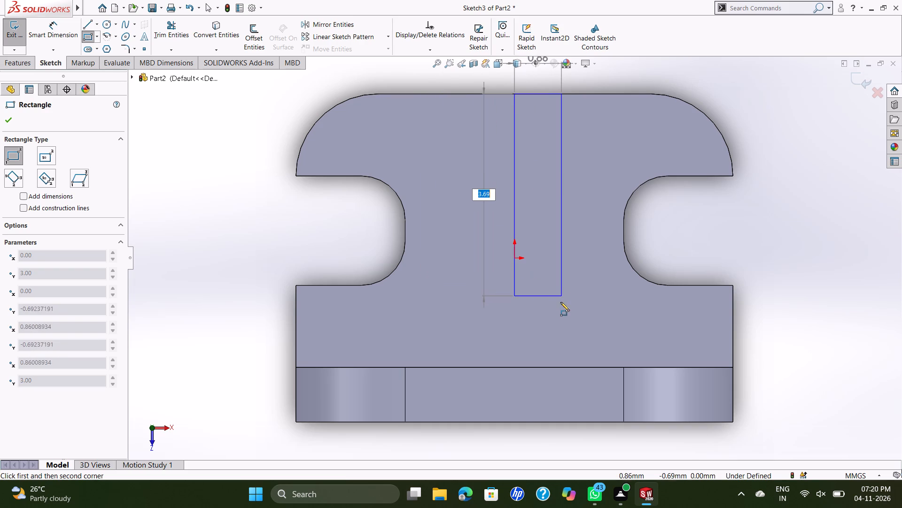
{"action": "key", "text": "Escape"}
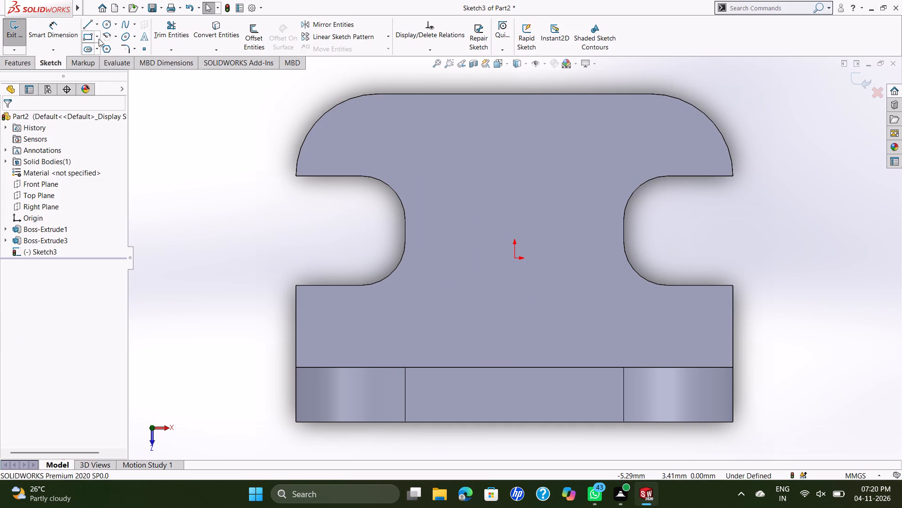
Sketch a vertical centerline 5 mm long across the base's top face, from the upright's edge midpoint to the opposite edge's midpoint.
{"action": "left_click", "coordinate": [96, 37]}
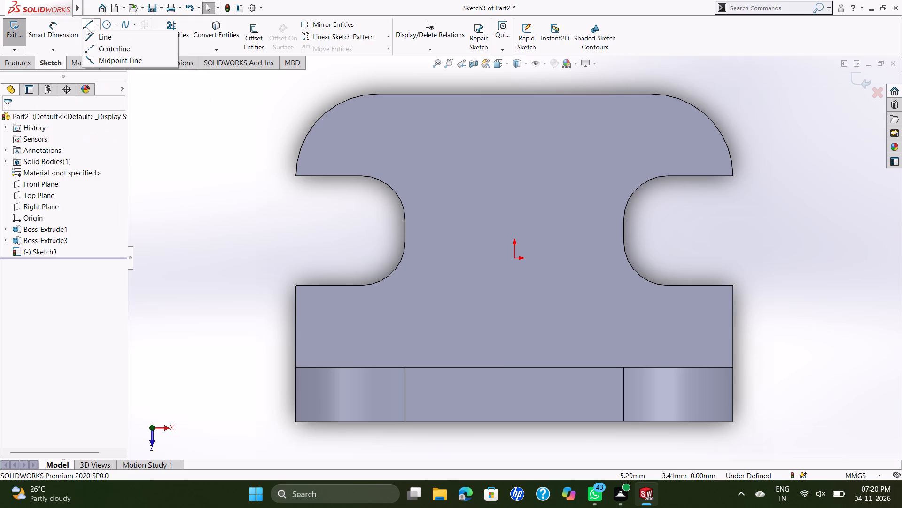
{"action": "left_click", "coordinate": [100, 47]}
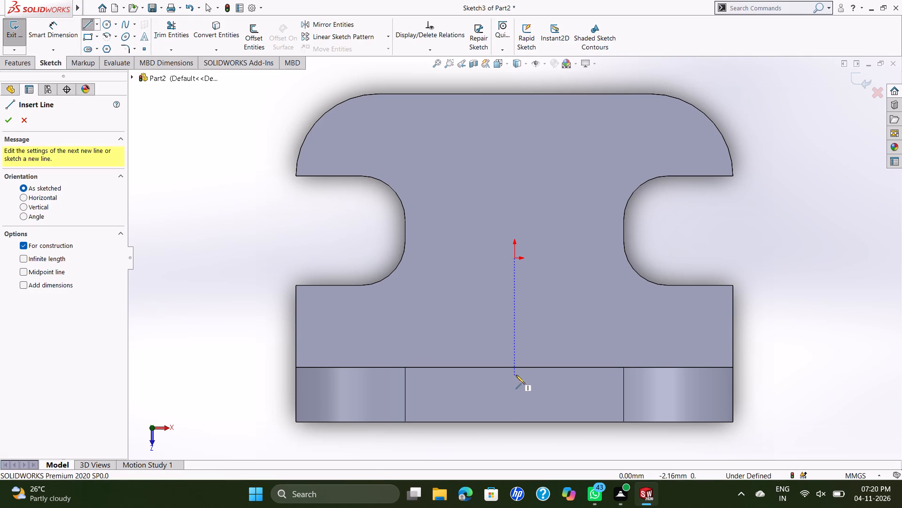
{"action": "left_click", "coordinate": [514, 366]}
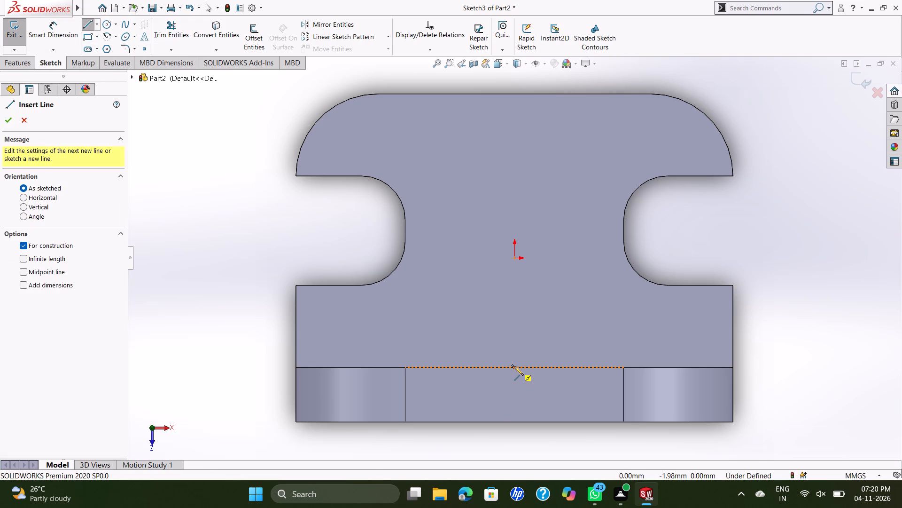
{"action": "left_click", "coordinate": [513, 94]}
{"action": "key", "text": "Escape"}
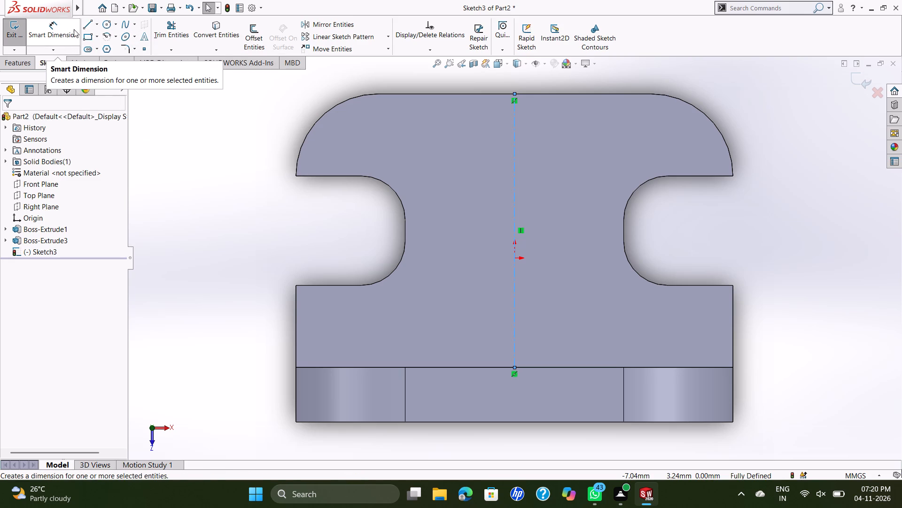
Sketch a center rectangle about 2.74 mm wide and 4 mm long, centred on the origin and reaching the upright's edge.
{"action": "left_click", "coordinate": [95, 37]}
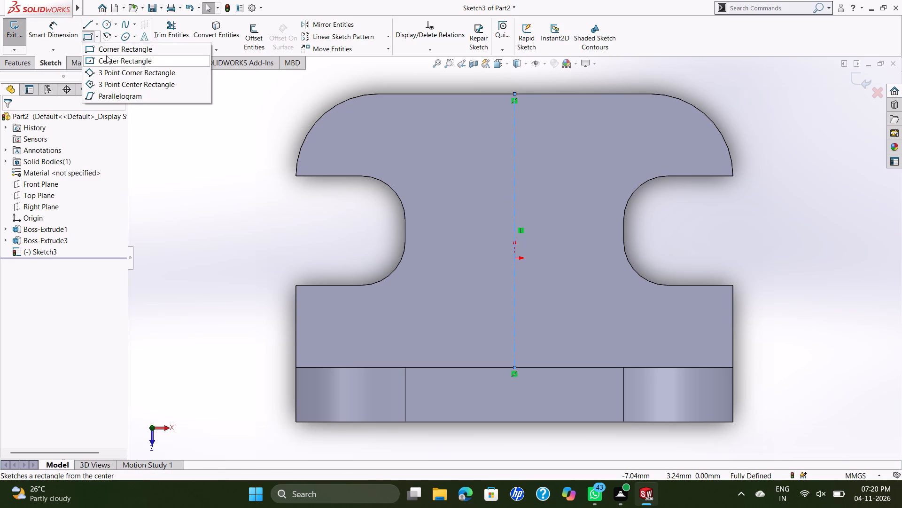
{"action": "left_click", "coordinate": [106, 58]}
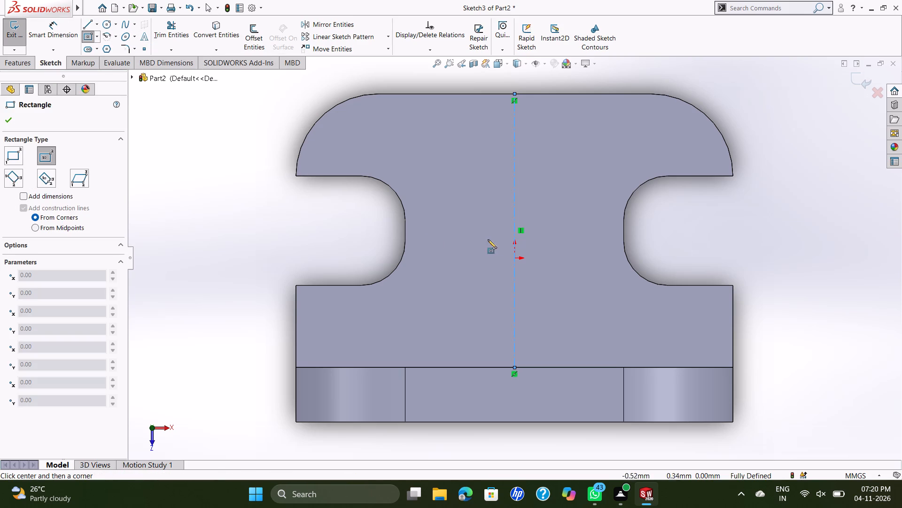
{"action": "left_click", "coordinate": [514, 256]}
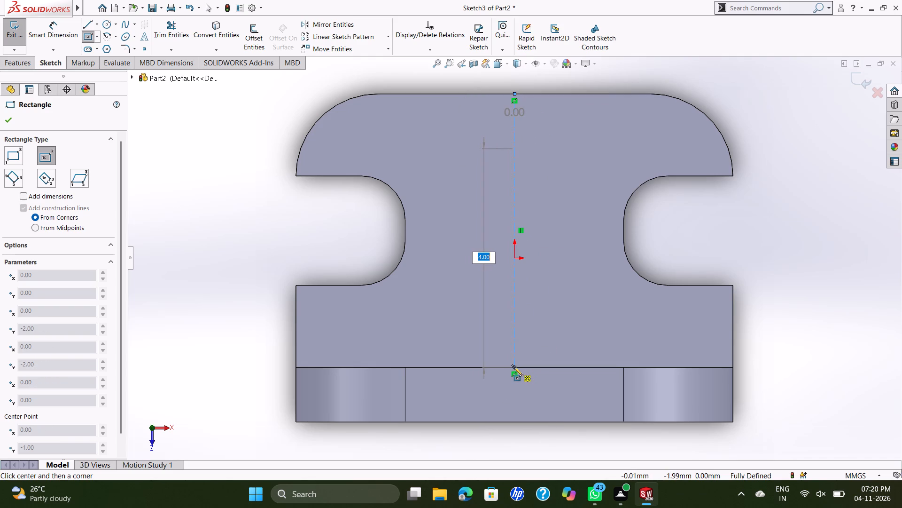
{"action": "left_click", "coordinate": [589, 366]}
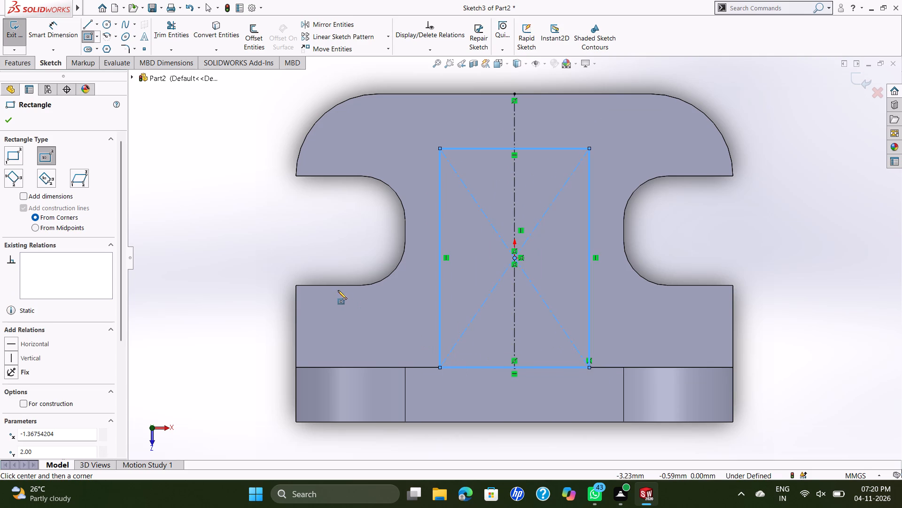
{"action": "key", "text": "Escape"}
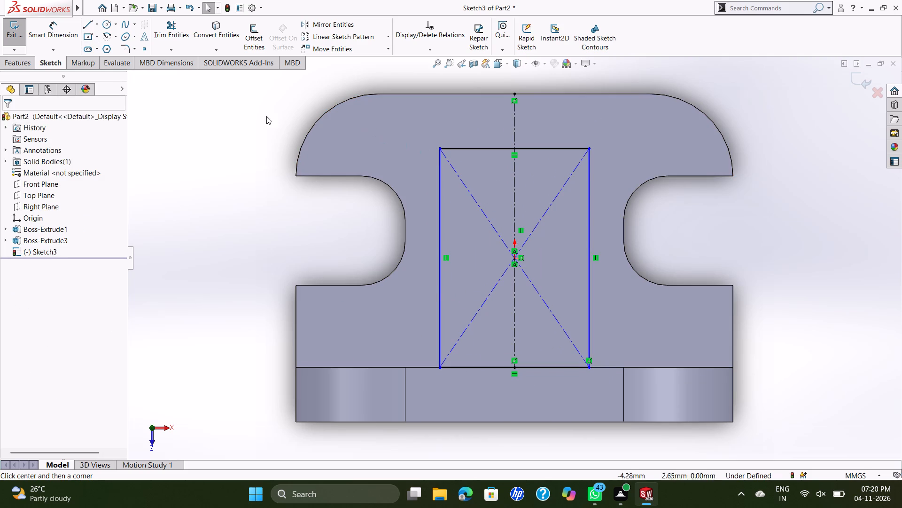
Dimension the distance between the rectangle's two long sides and set it to 1 mm.
{"action": "left_click", "coordinate": [48, 20]}
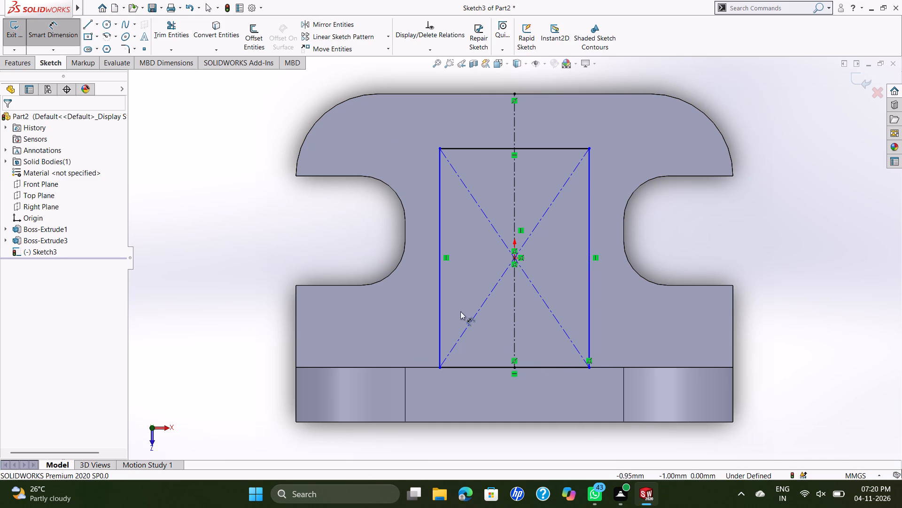
{"action": "left_click", "coordinate": [437, 294]}
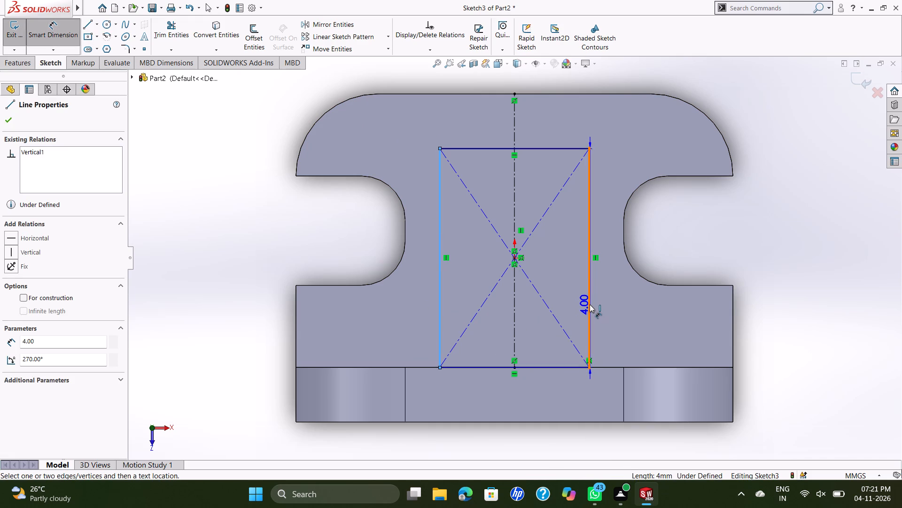
{"action": "left_click", "coordinate": [590, 304]}
{"action": "left_click", "coordinate": [517, 395]}
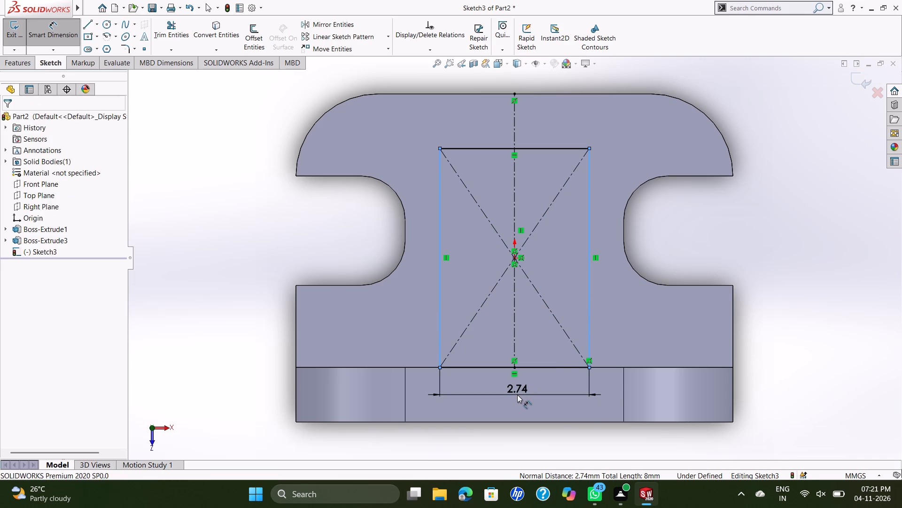
{"action": "key", "text": "1"}
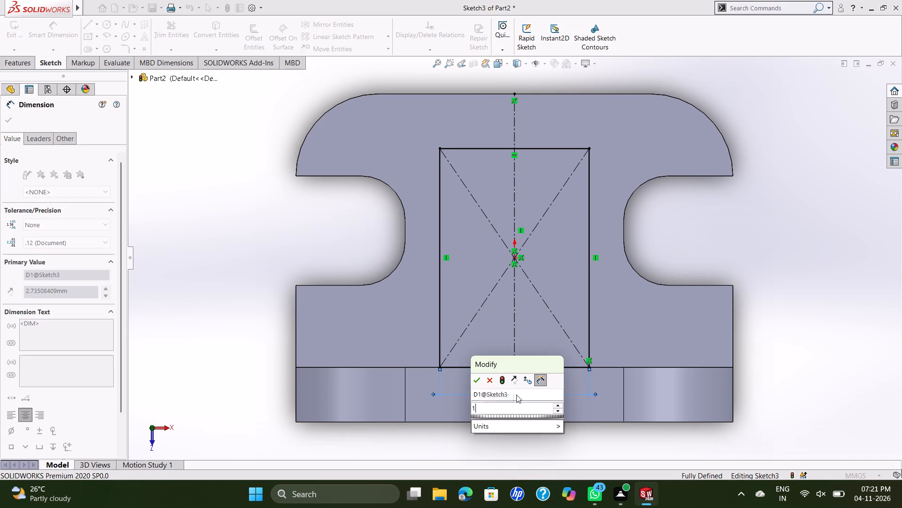
{"action": "key", "text": "Return"}
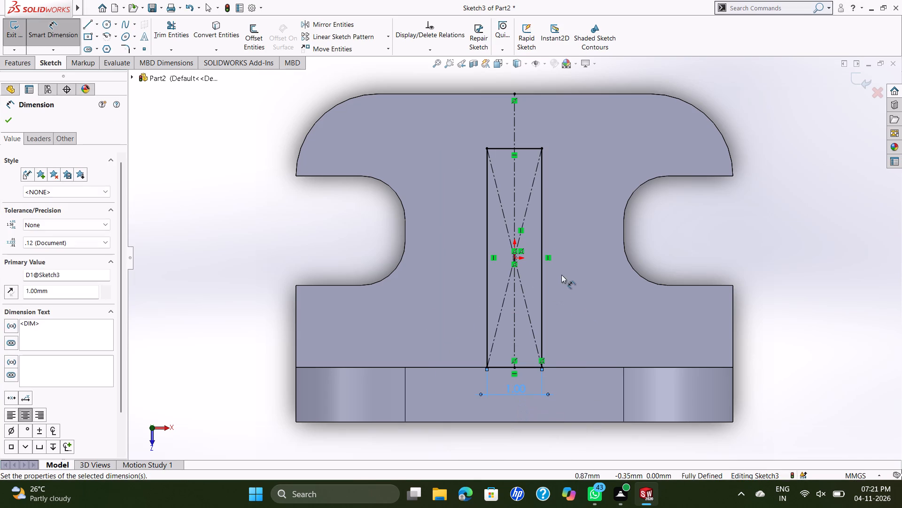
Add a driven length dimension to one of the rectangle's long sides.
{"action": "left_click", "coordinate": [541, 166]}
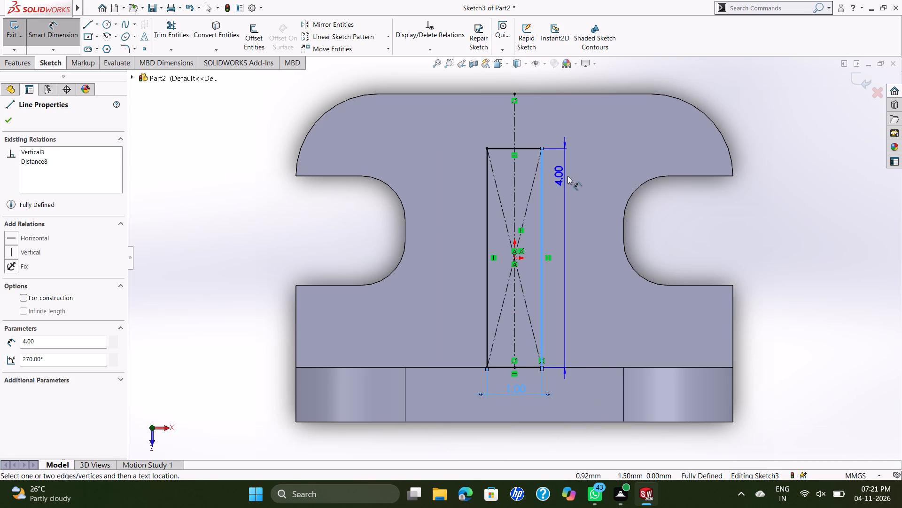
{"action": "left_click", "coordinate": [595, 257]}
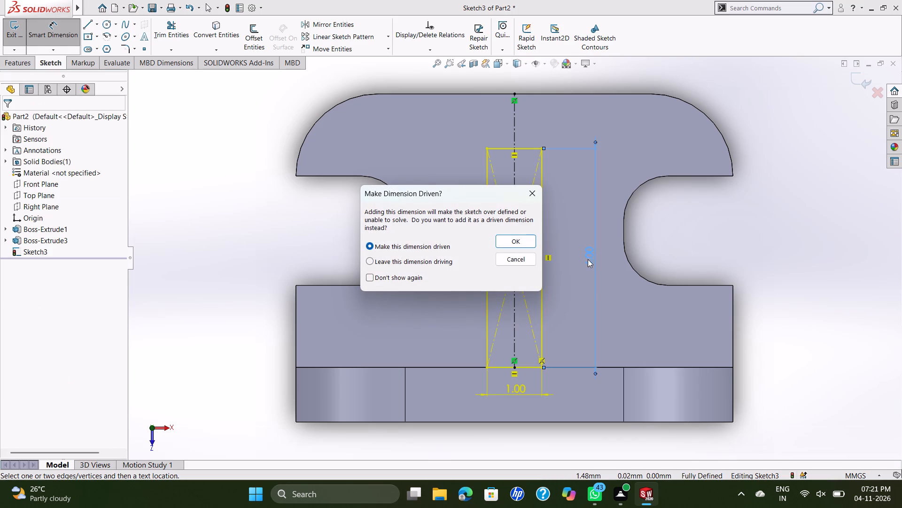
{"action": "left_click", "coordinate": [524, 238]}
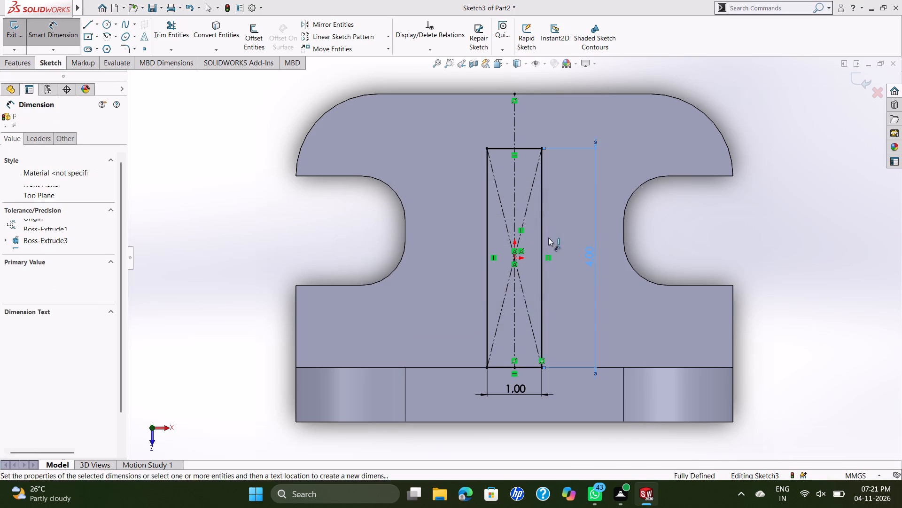
Delete the rectangle's width dimension and its driven length dimension.
{"action": "left_click", "coordinate": [523, 392]}
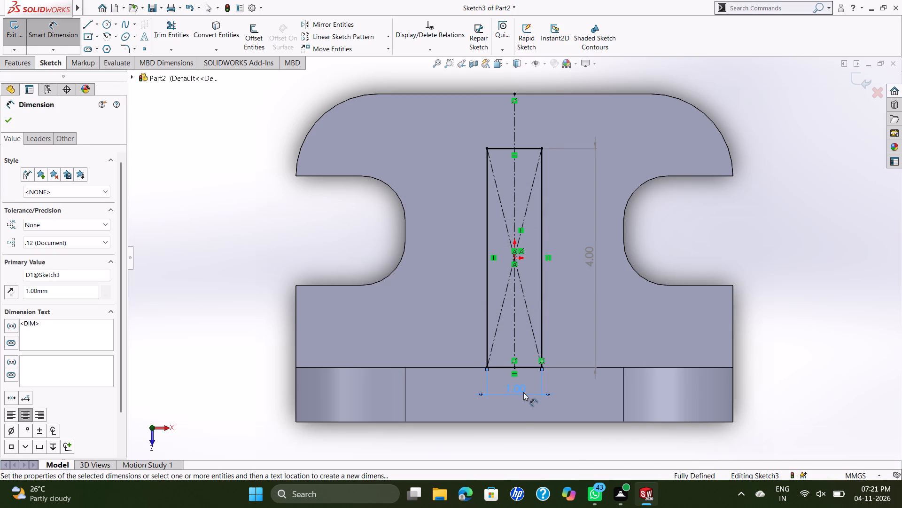
{"action": "key", "text": "Delete"}
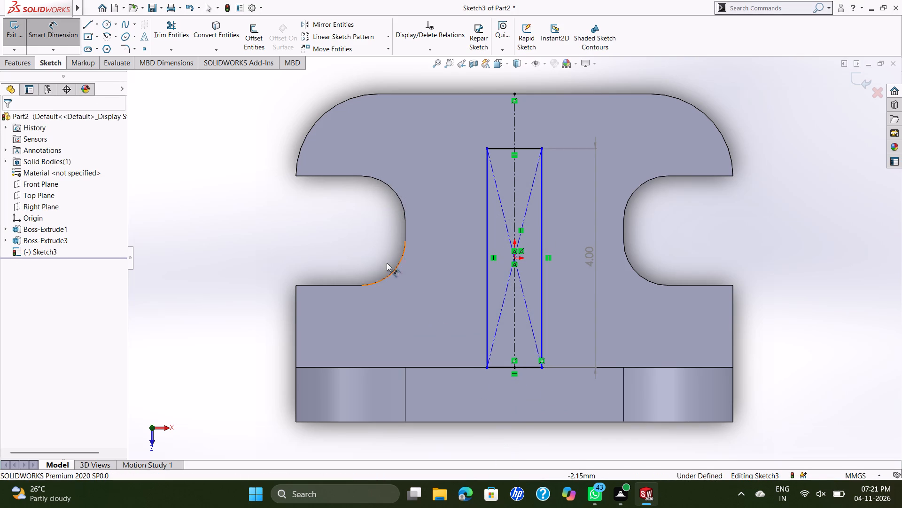
{"action": "left_click", "coordinate": [596, 241]}
{"action": "key", "text": "Delete"}
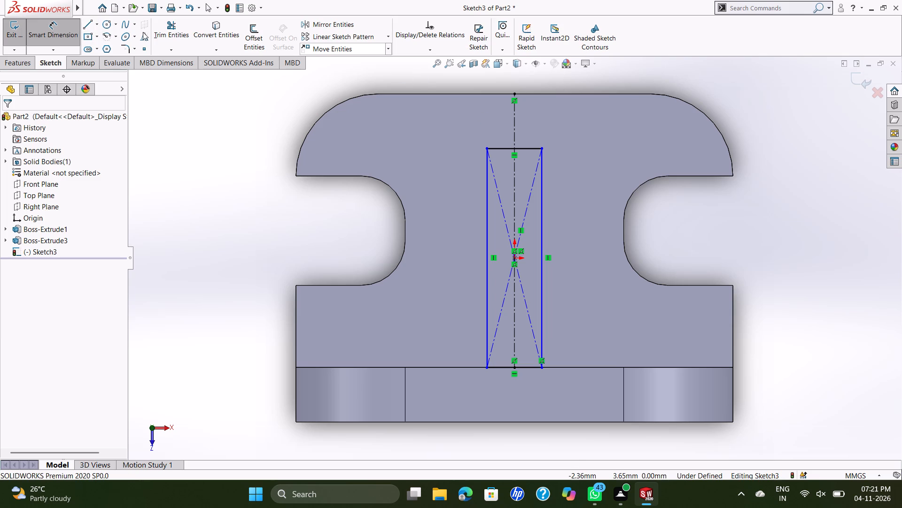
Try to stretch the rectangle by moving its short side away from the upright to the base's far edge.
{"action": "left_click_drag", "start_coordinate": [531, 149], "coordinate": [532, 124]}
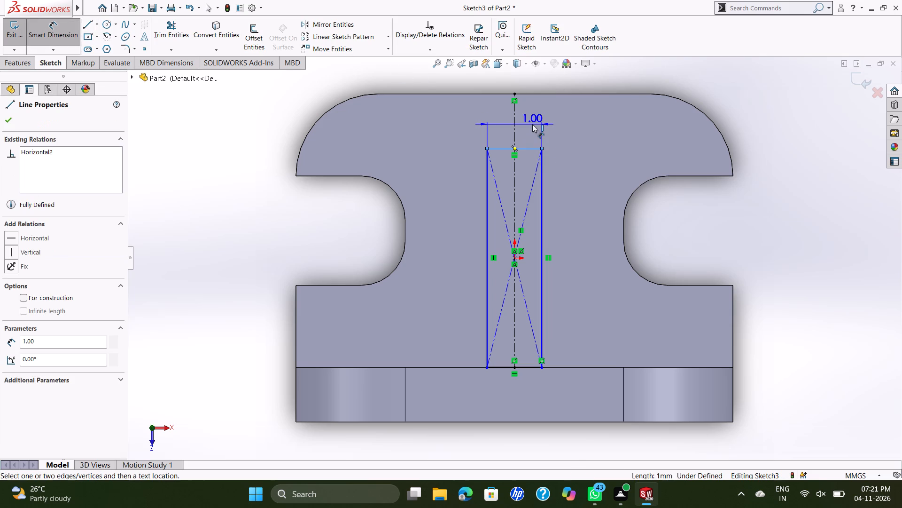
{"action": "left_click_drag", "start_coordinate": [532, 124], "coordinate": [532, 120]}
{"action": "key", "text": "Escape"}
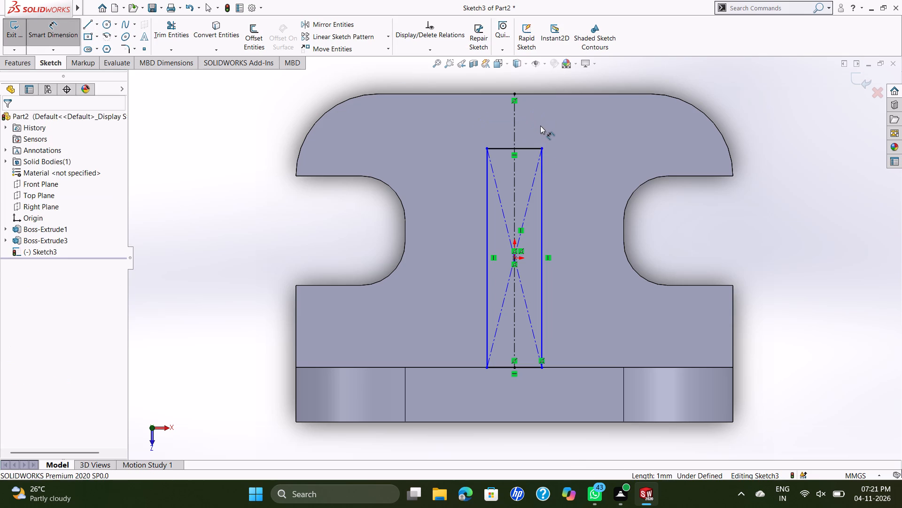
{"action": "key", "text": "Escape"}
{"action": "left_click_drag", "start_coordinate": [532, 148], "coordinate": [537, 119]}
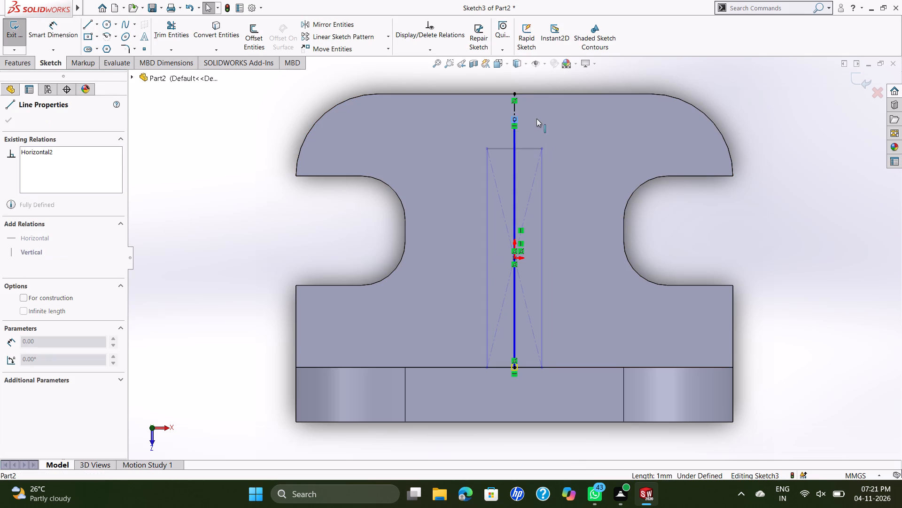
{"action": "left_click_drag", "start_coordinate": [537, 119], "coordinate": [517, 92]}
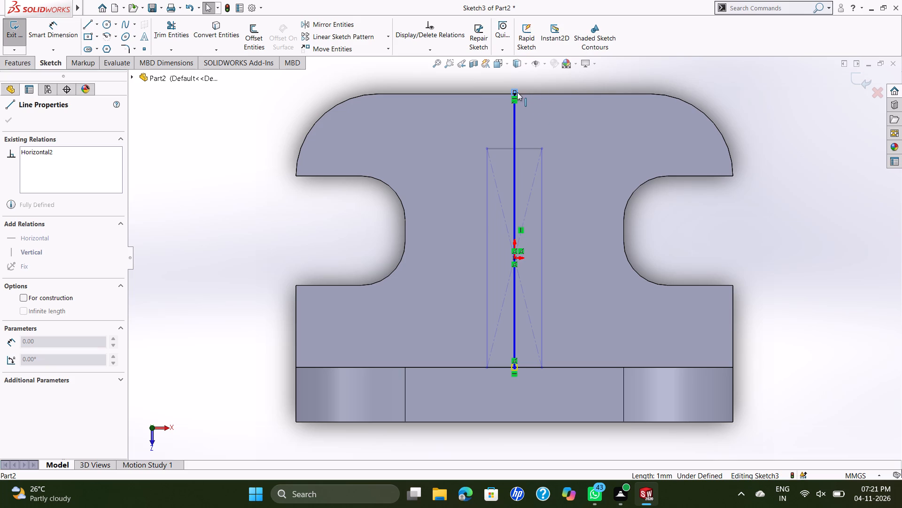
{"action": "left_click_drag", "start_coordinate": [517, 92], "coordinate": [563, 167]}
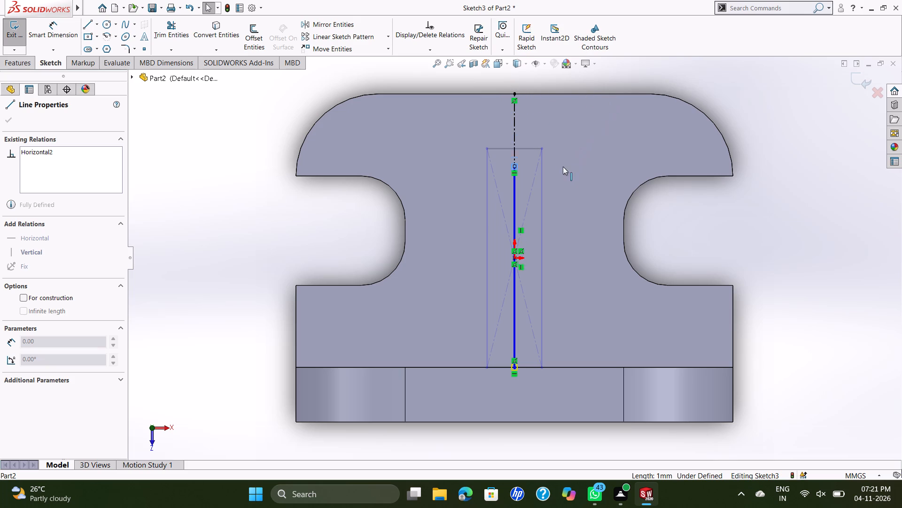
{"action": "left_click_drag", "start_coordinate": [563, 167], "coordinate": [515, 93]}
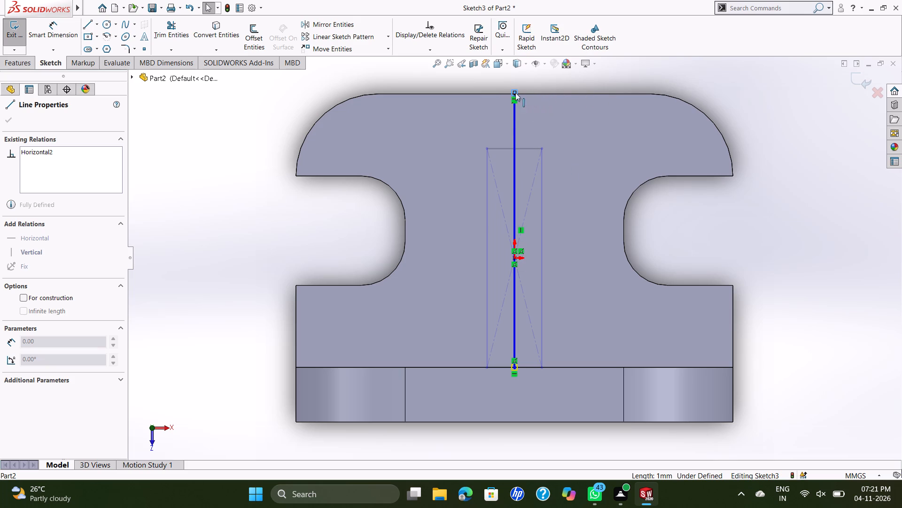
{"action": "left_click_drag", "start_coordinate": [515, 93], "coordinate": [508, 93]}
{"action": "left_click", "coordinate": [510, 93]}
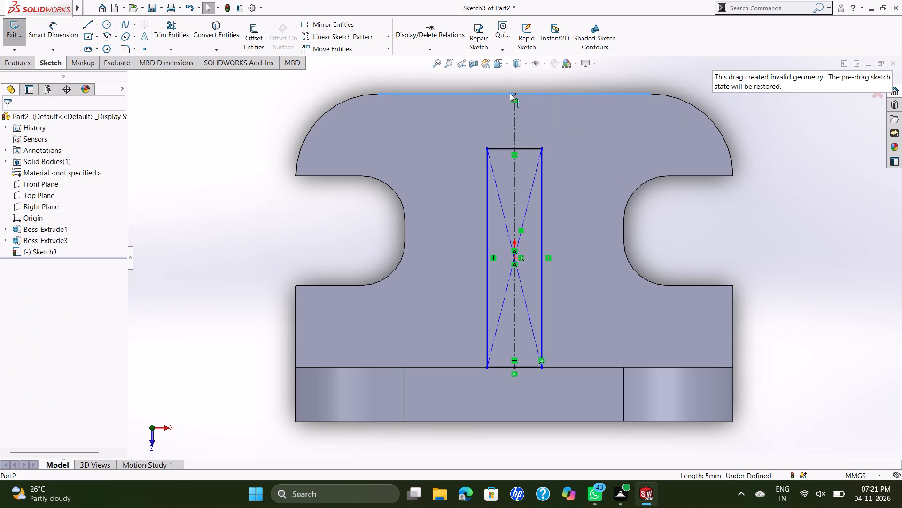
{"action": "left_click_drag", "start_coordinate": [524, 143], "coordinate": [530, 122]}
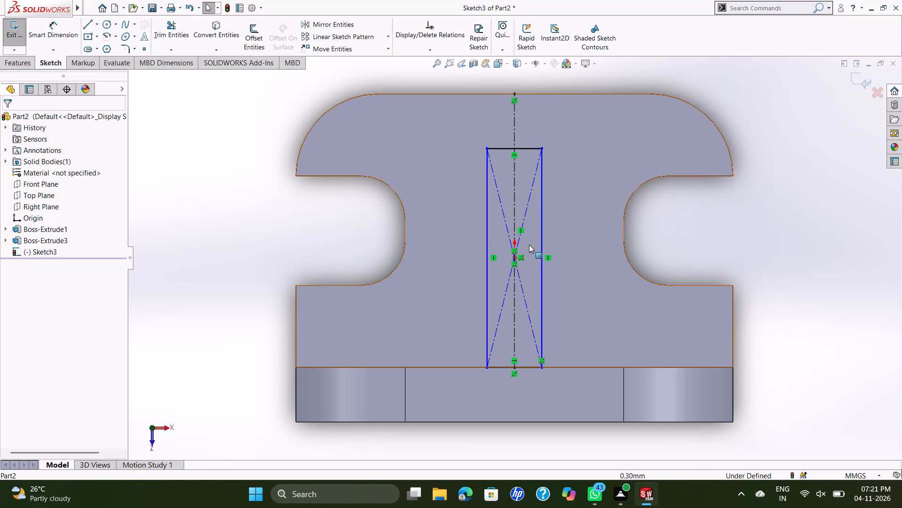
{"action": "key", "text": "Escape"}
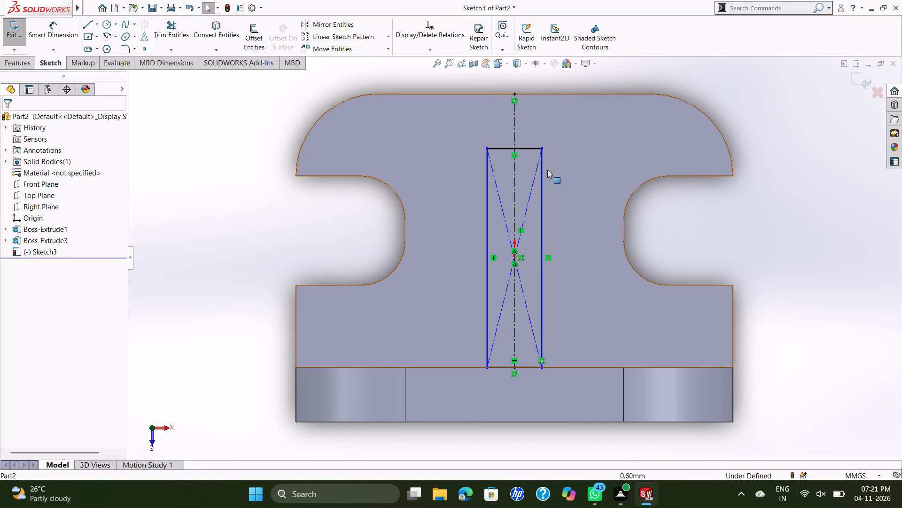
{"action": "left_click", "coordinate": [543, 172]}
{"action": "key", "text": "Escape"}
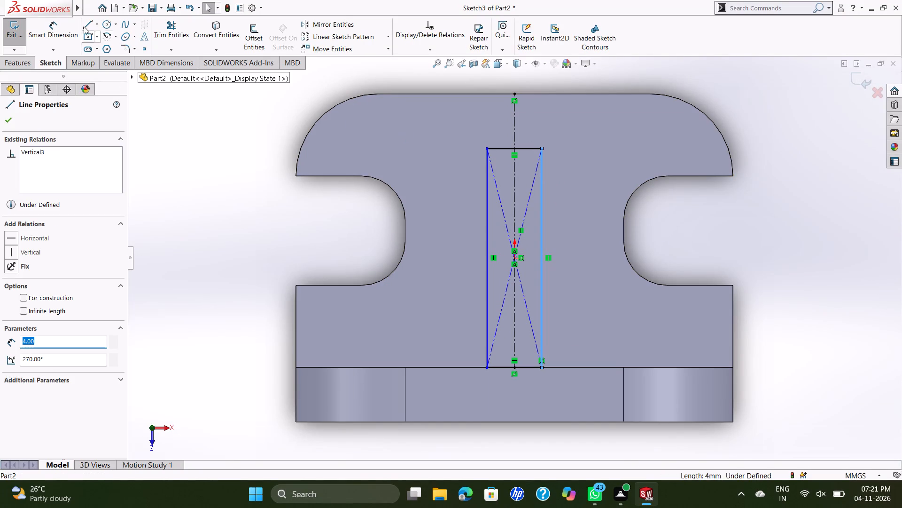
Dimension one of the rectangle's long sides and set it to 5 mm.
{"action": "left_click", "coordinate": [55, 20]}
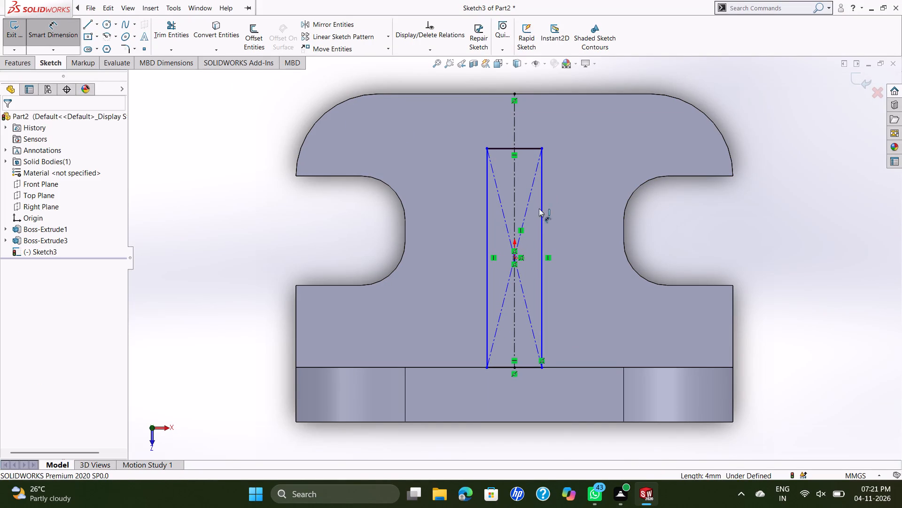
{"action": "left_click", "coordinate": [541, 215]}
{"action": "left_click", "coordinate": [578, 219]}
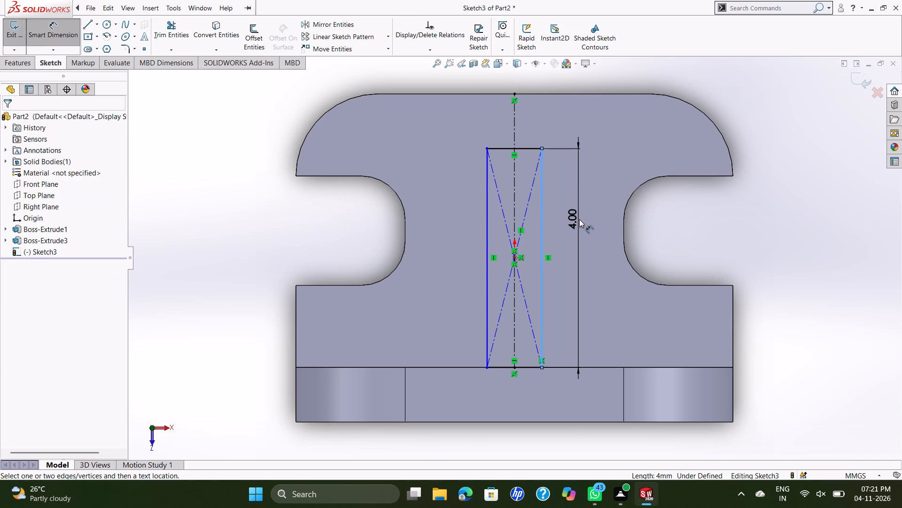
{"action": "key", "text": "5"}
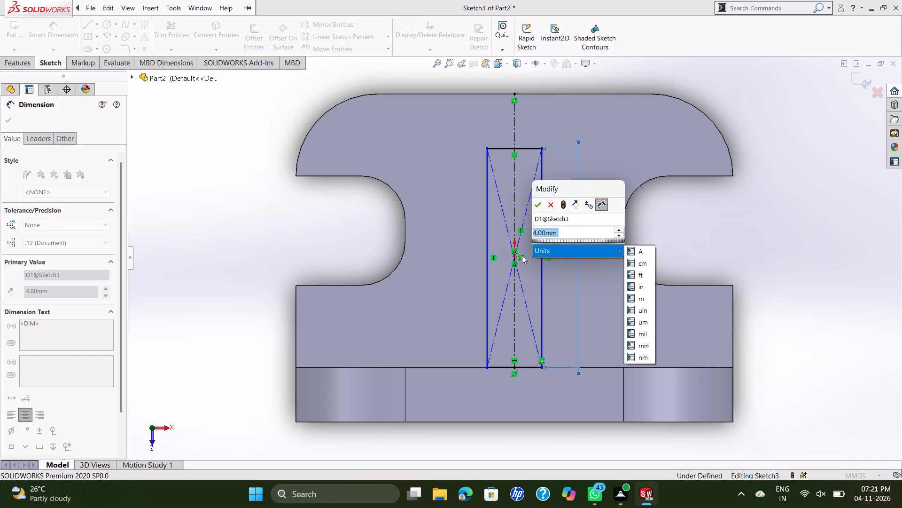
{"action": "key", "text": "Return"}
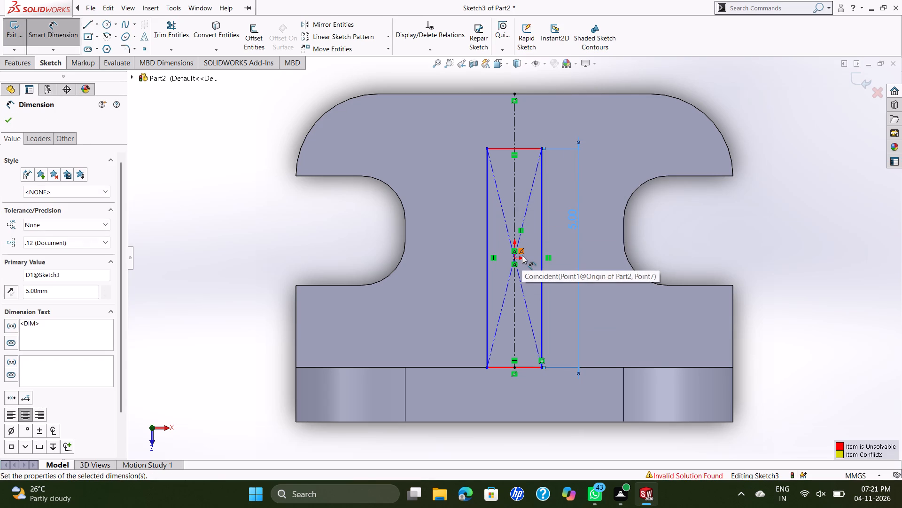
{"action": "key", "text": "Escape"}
Undo the length dimension and the earlier rectangle edits until only the centerline remains in the sketch.
{"action": "key", "text": "ctrl+z"}
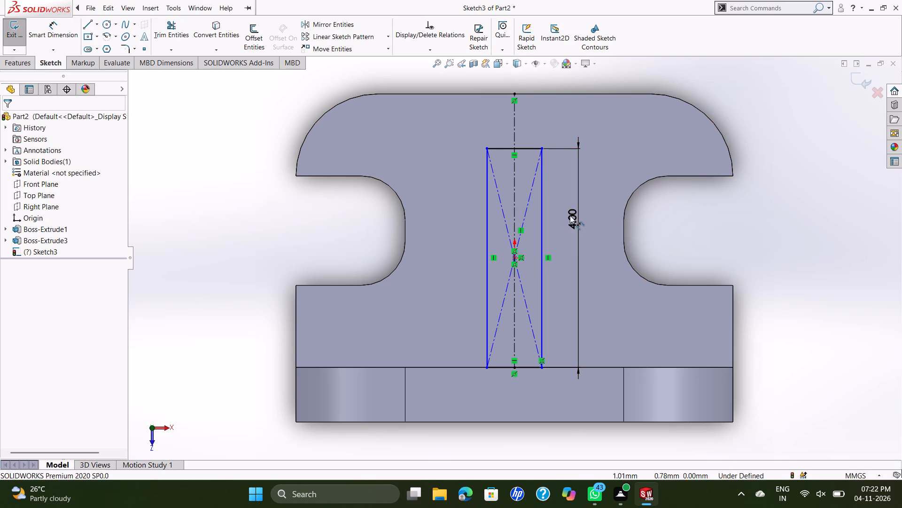
{"action": "key", "text": "ctrl+z"}
{"action": "key", "text": "ctrl+z"}
{"action": "key", "text": "ctrl+z"}
{"action": "key", "text": "ctrl+z"}
{"action": "key", "text": "ctrl+z"}
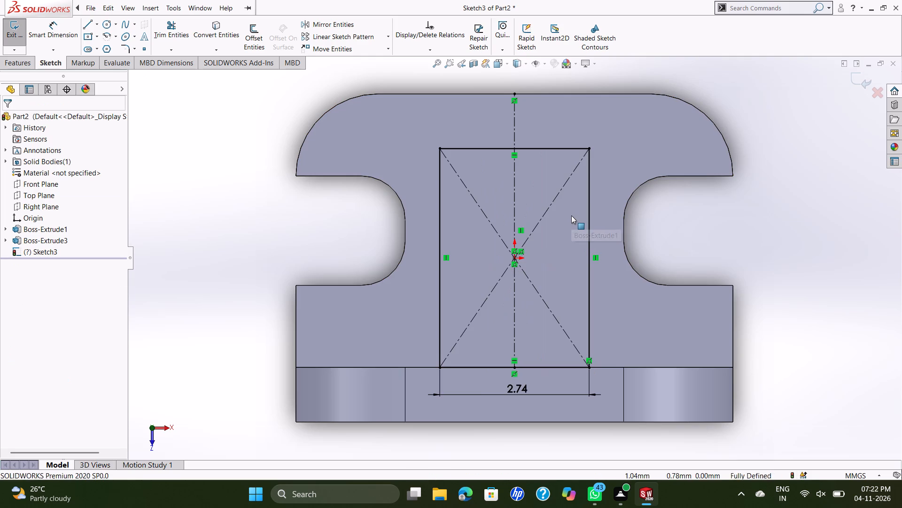
{"action": "key", "text": "ctrl+z"}
{"action": "key", "text": "ctrl+z"}
{"action": "scroll", "coordinate": [537, 271], "scroll_direction": "down", "scroll_amount": 1}
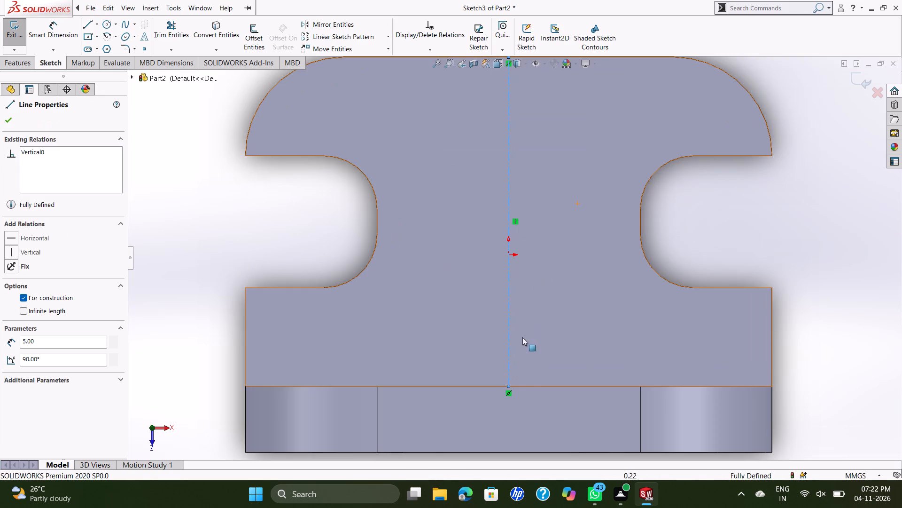
{"action": "scroll", "coordinate": [521, 337], "scroll_direction": "up", "scroll_amount": 2}
{"action": "scroll", "coordinate": [517, 365], "scroll_direction": "down", "scroll_amount": 1}
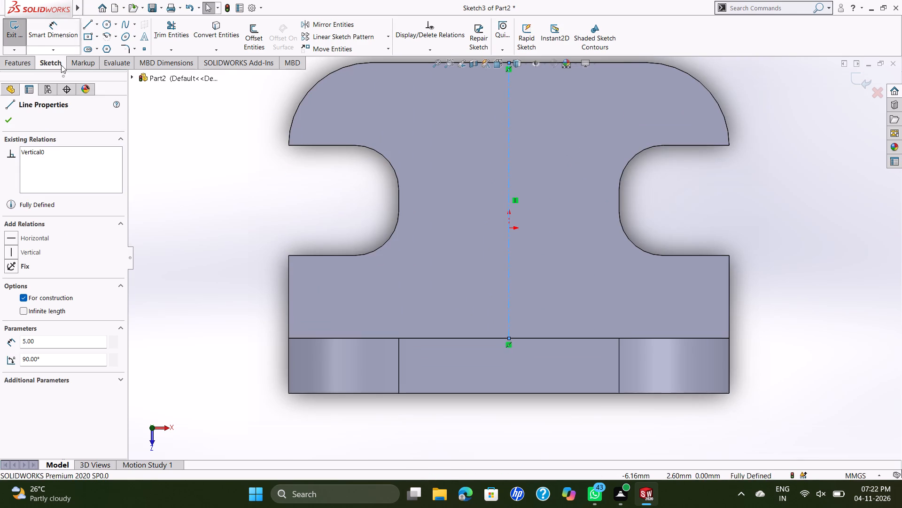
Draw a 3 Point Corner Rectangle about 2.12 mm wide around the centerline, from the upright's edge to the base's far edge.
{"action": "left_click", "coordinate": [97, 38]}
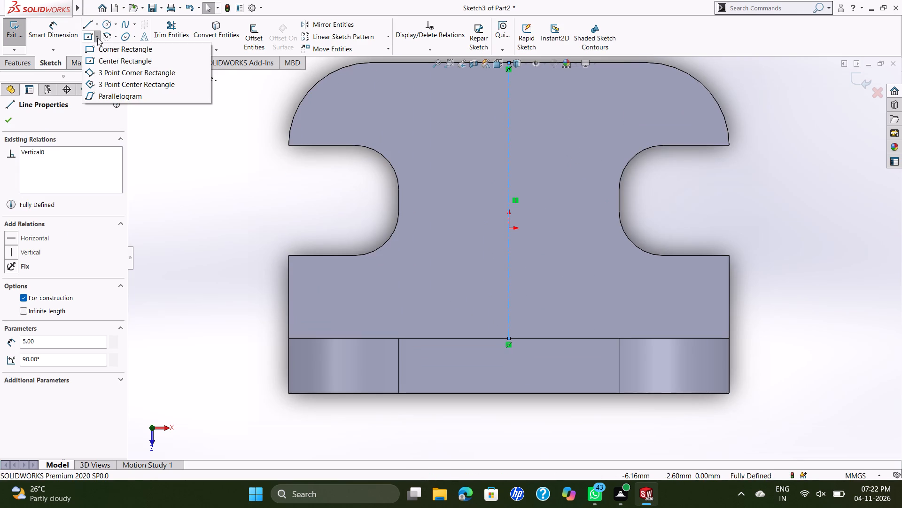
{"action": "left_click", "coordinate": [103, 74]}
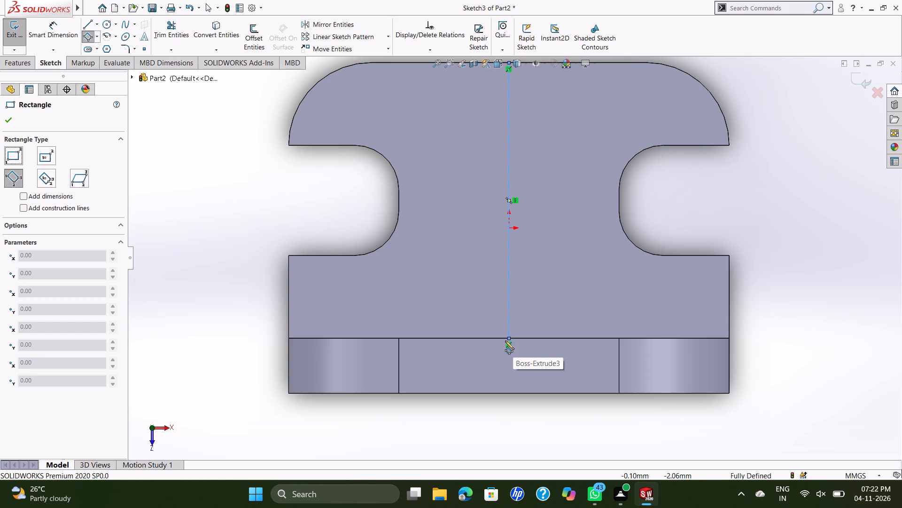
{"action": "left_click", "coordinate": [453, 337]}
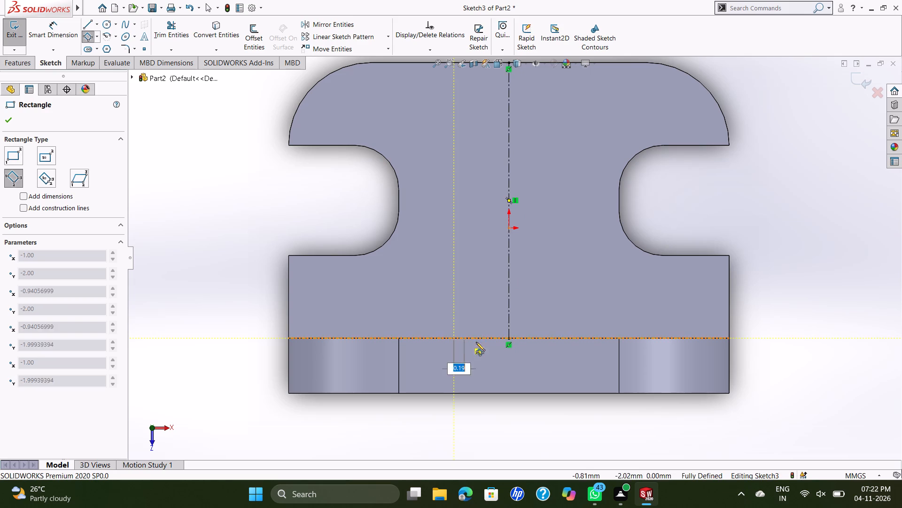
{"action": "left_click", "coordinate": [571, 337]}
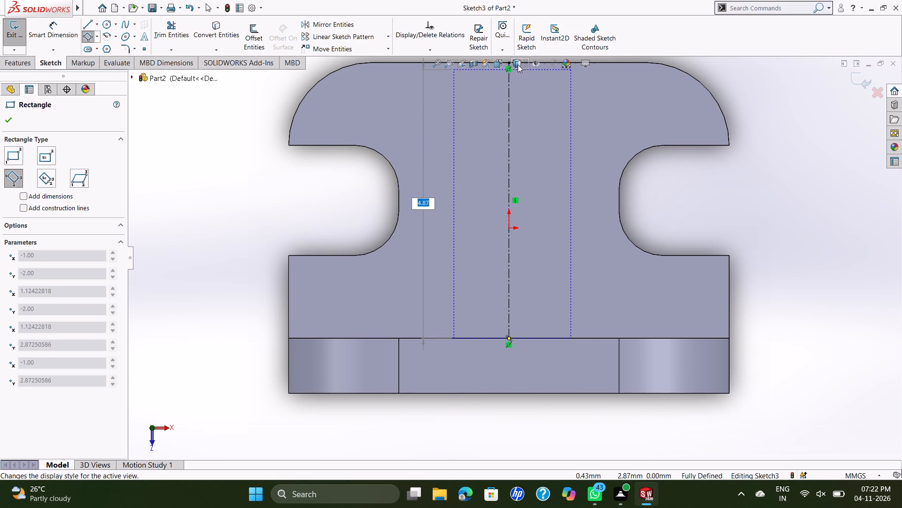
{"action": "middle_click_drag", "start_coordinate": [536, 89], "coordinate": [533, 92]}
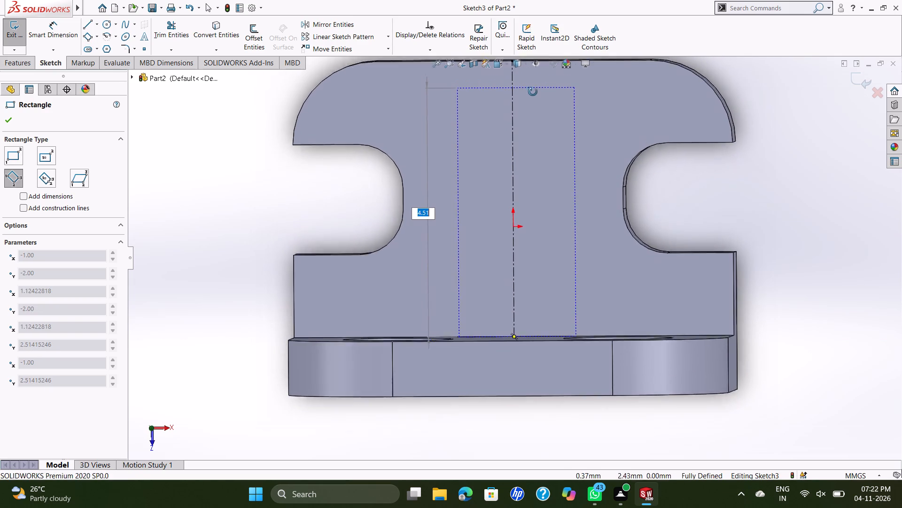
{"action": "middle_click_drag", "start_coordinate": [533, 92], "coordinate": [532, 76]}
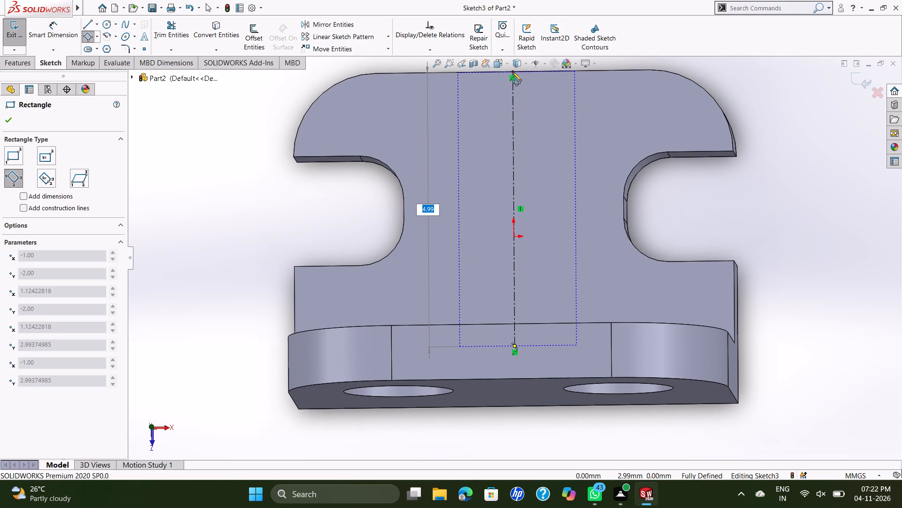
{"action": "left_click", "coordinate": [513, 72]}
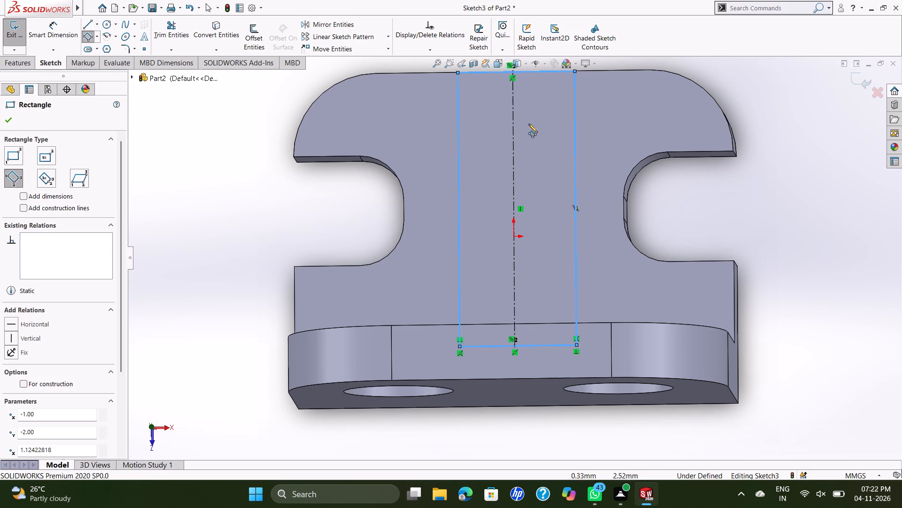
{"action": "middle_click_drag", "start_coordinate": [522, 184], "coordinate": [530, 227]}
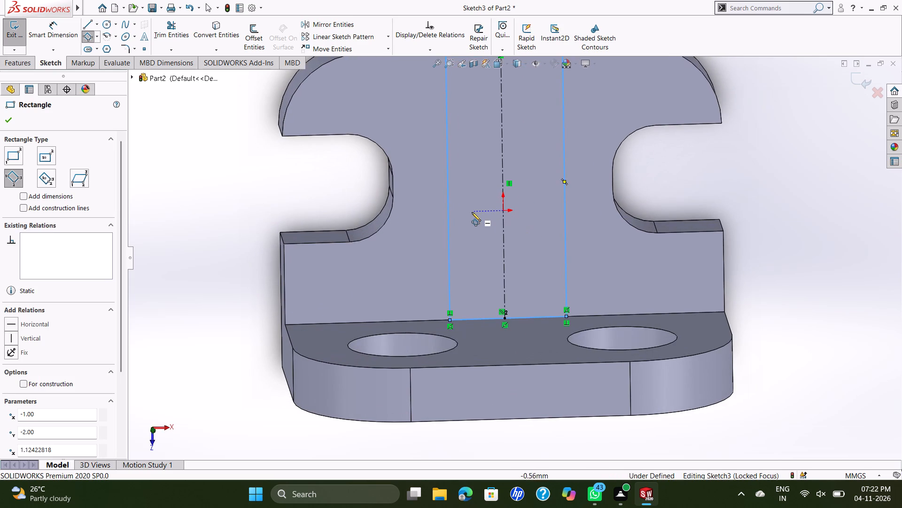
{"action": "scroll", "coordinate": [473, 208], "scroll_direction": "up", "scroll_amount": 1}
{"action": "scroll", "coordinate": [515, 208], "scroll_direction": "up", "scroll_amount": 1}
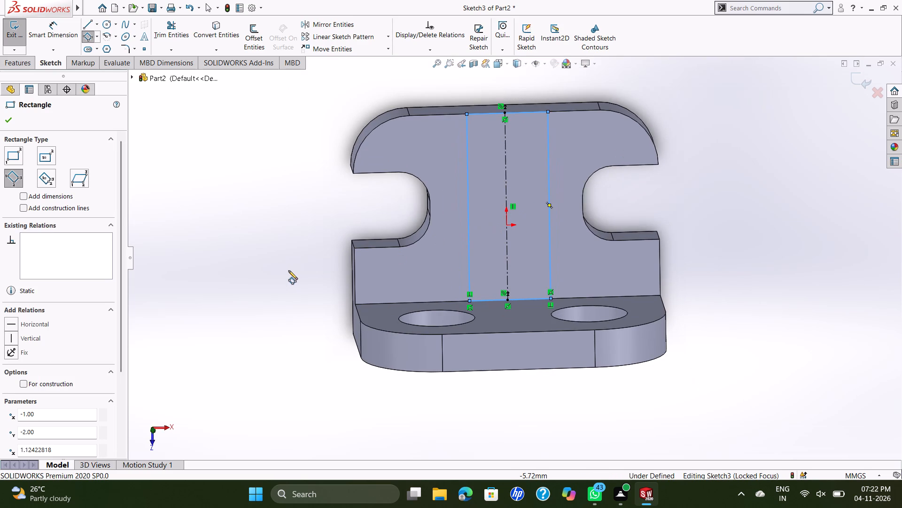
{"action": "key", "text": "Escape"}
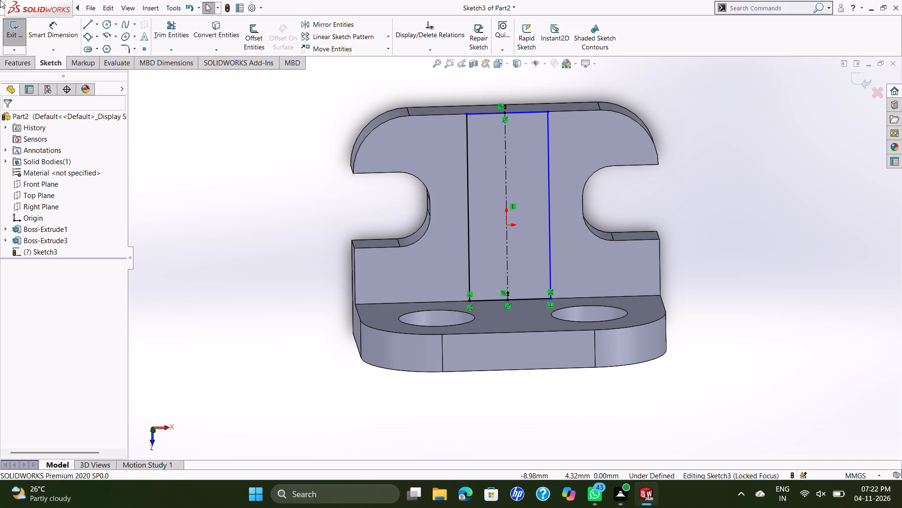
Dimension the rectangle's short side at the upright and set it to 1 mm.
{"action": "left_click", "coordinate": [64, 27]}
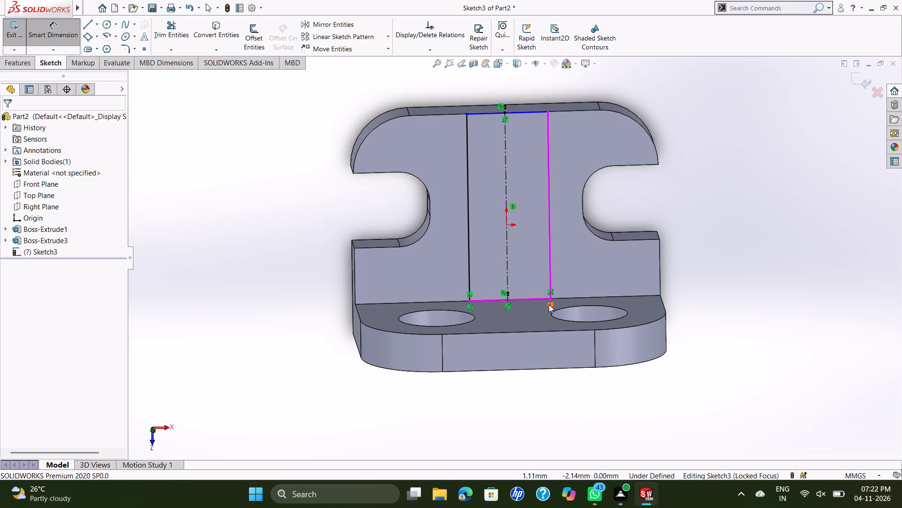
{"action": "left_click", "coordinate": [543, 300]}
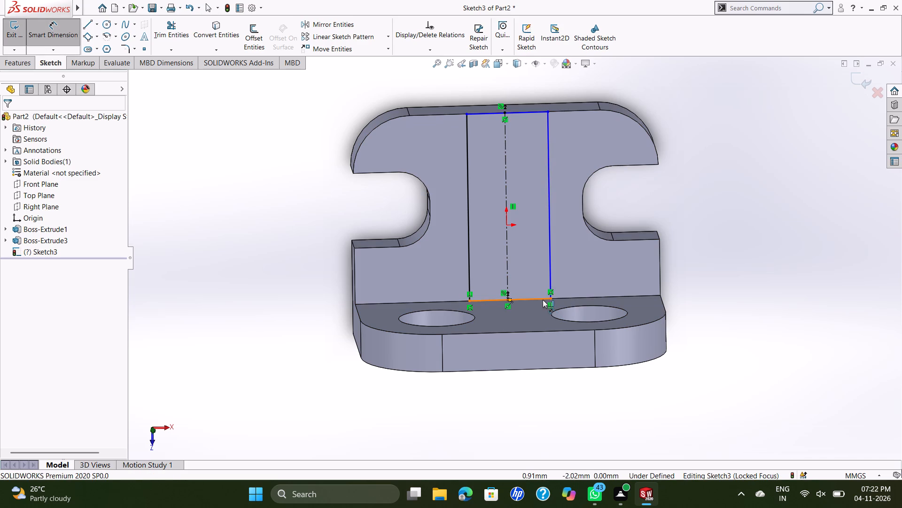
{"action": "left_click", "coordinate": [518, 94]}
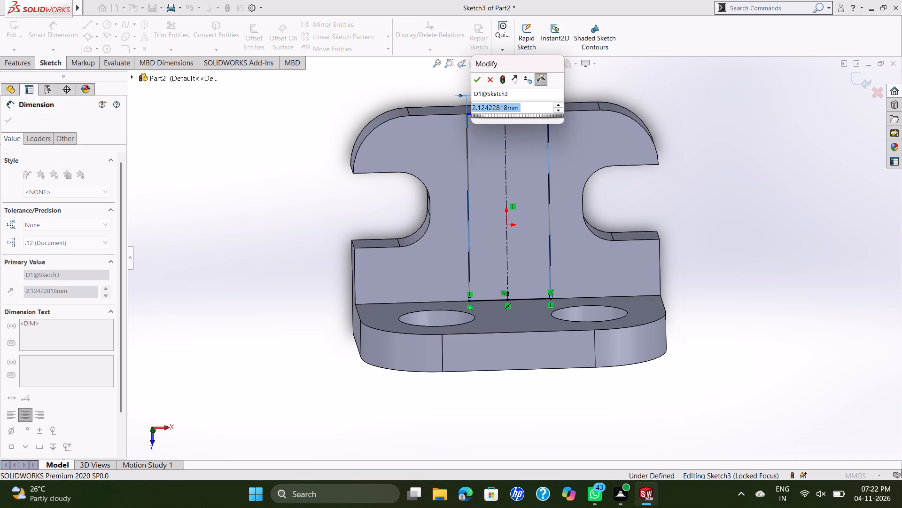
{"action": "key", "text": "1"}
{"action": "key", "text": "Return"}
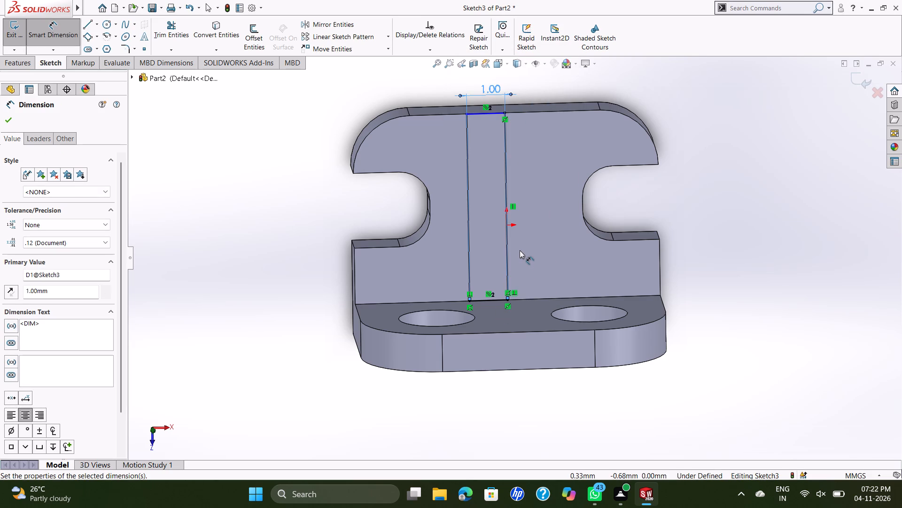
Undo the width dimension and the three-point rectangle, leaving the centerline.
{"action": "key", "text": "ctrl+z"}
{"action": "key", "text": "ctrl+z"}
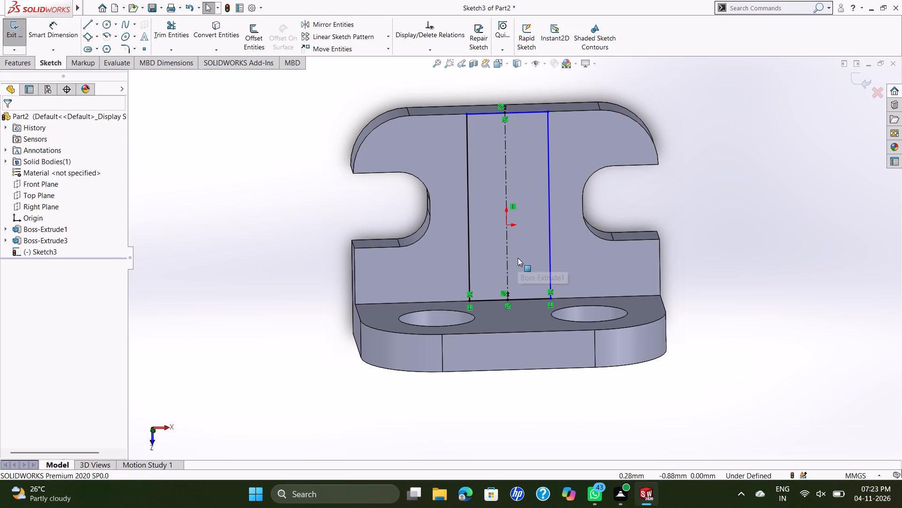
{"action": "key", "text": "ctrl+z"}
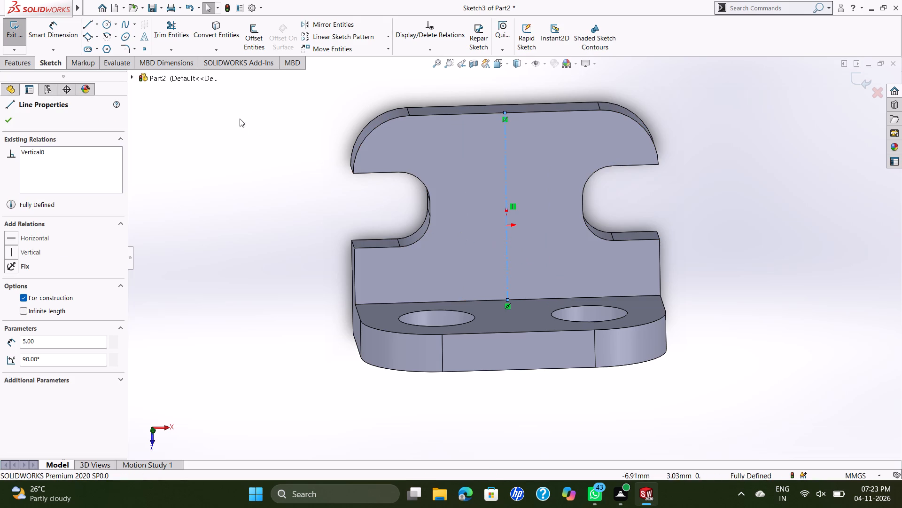
From the centerline's end at the upright, draw connected lines: 0.5 mm sideways, 5 mm to the far edge, 1 mm across, and 5 mm back.
{"action": "left_click", "coordinate": [91, 23]}
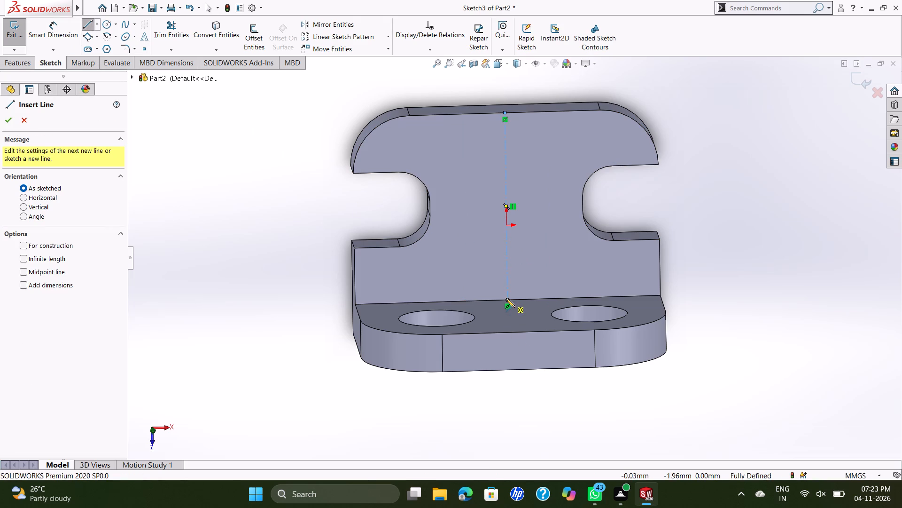
{"action": "left_click", "coordinate": [507, 299]}
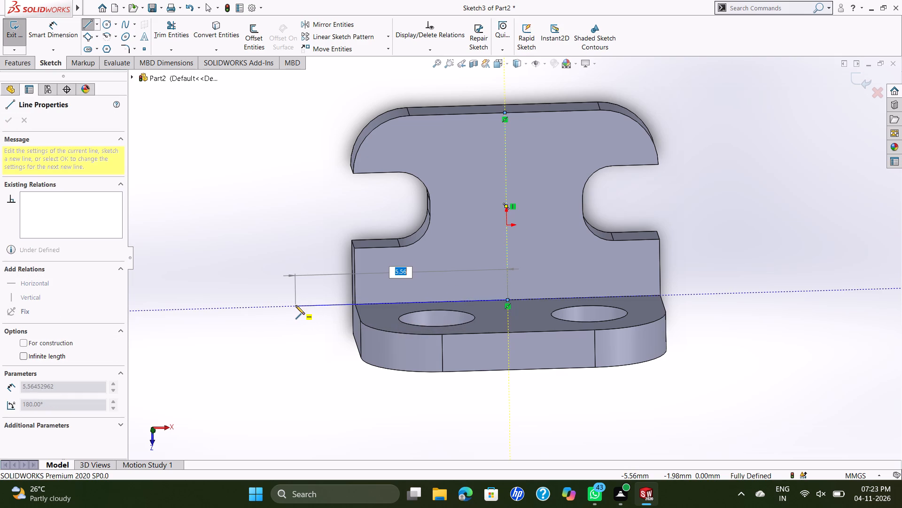
{"action": "type", "text": "0.5"}
{"action": "key", "text": "Return"}
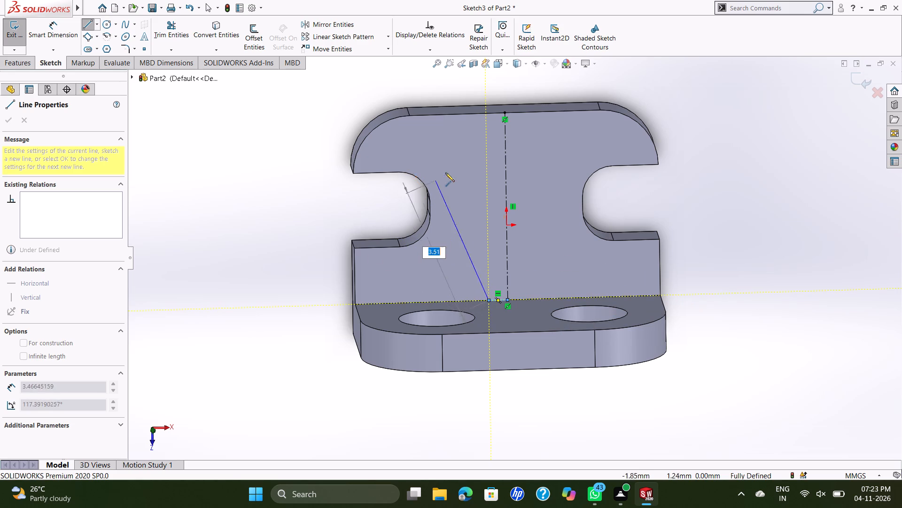
{"action": "left_click", "coordinate": [487, 113]}
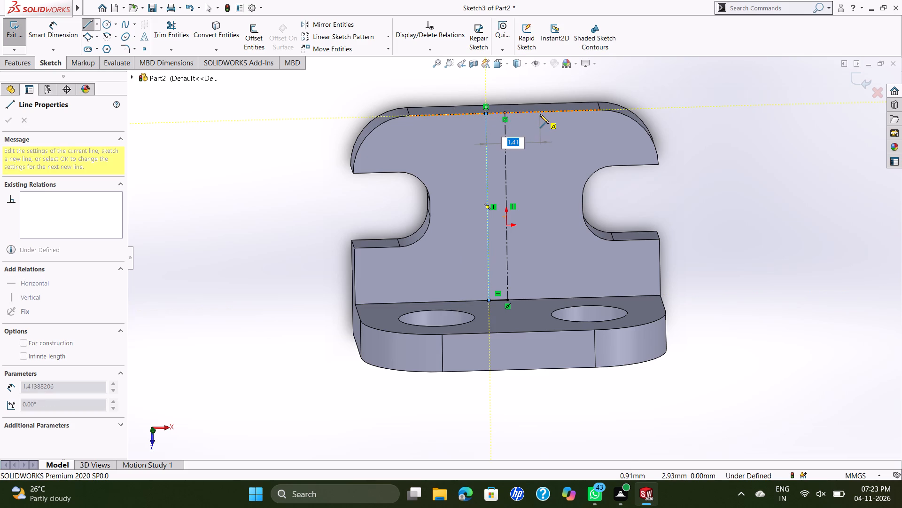
{"action": "key", "text": "1"}
{"action": "key", "text": "Return"}
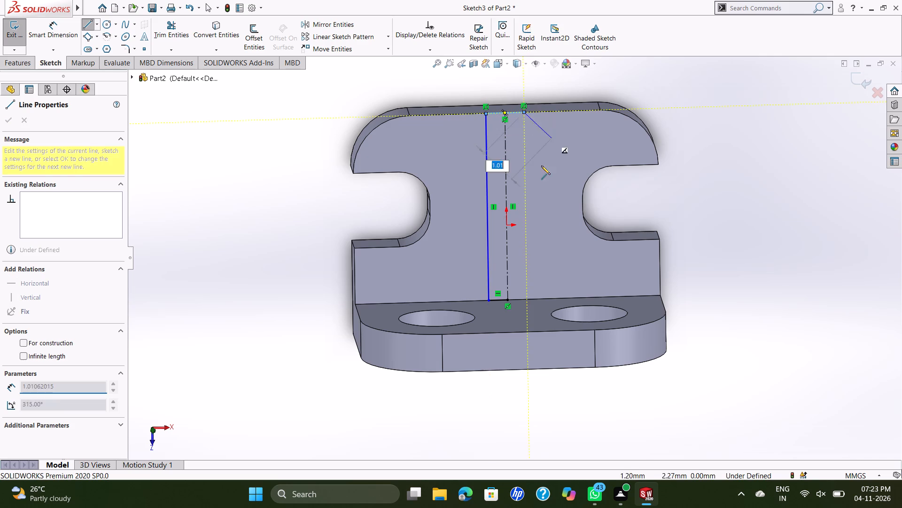
{"action": "left_click", "coordinate": [527, 299]}
{"action": "key", "text": "Escape"}
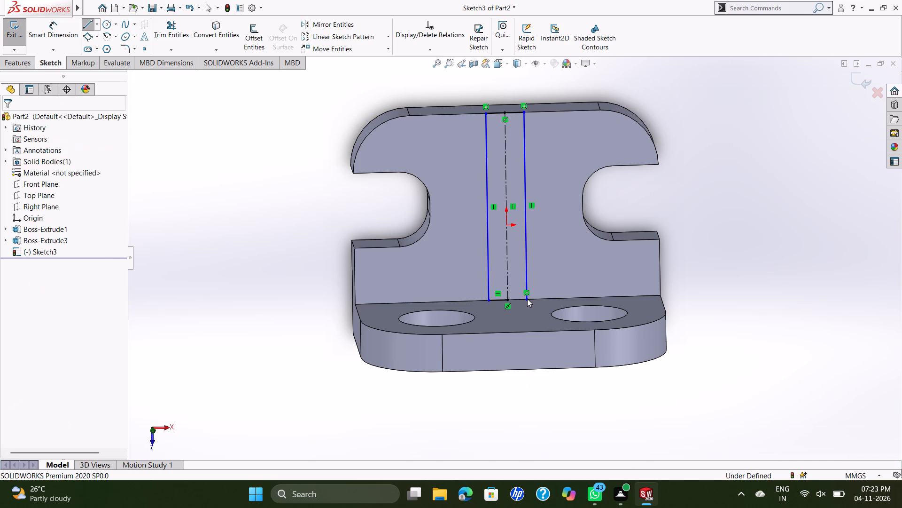
Delete the 0.5 mm line at the centerline's end beside the upright.
{"action": "left_click", "coordinate": [503, 300]}
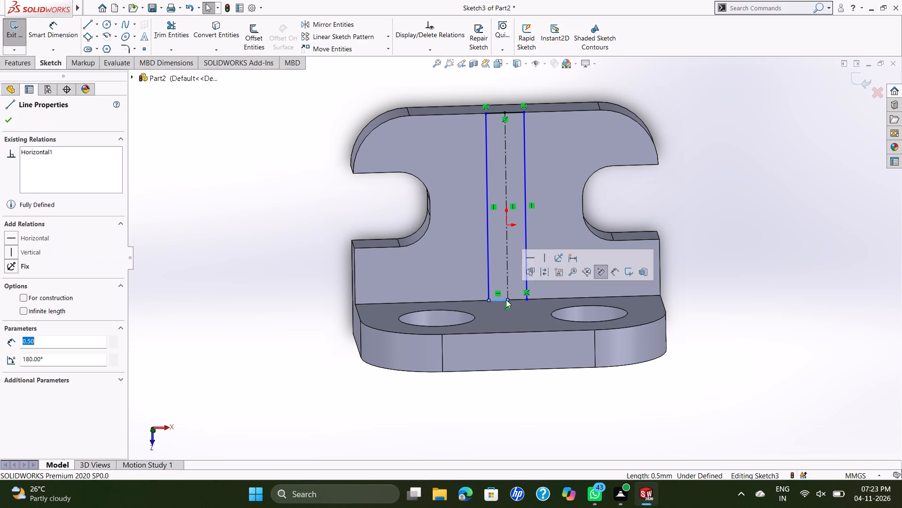
{"action": "key", "text": "Delete"}
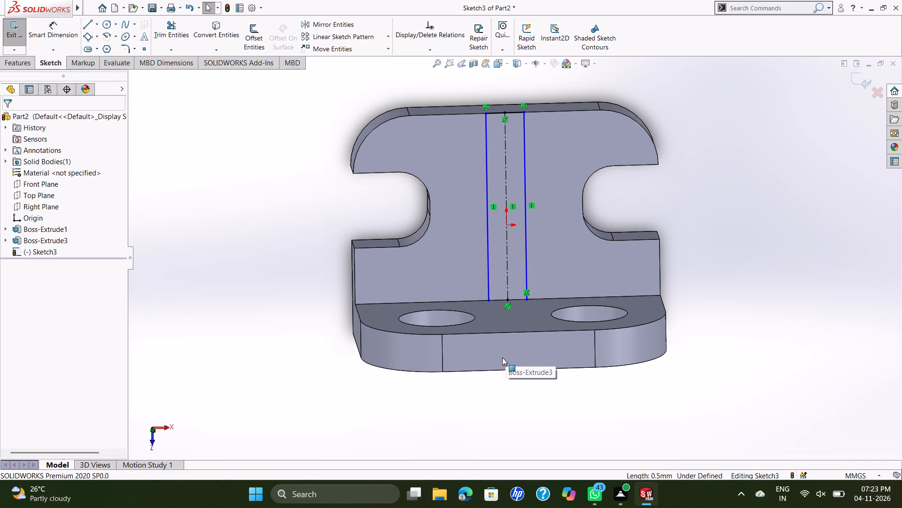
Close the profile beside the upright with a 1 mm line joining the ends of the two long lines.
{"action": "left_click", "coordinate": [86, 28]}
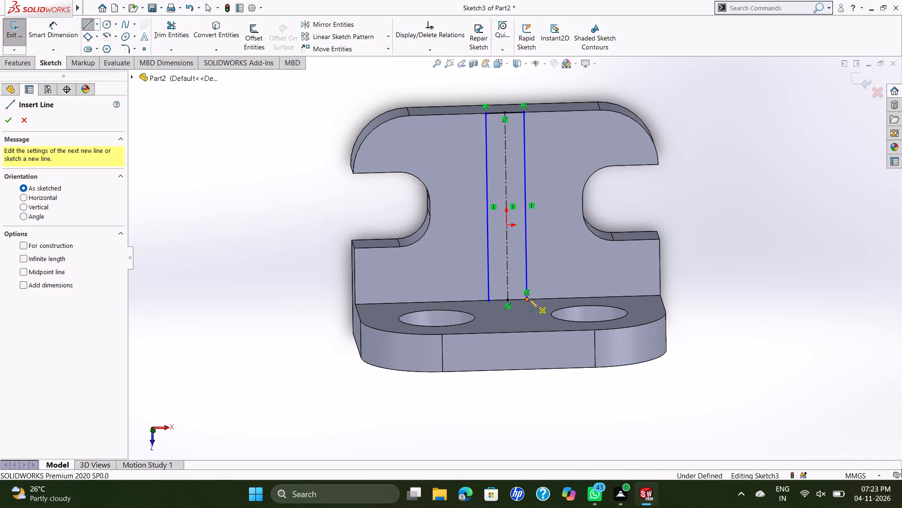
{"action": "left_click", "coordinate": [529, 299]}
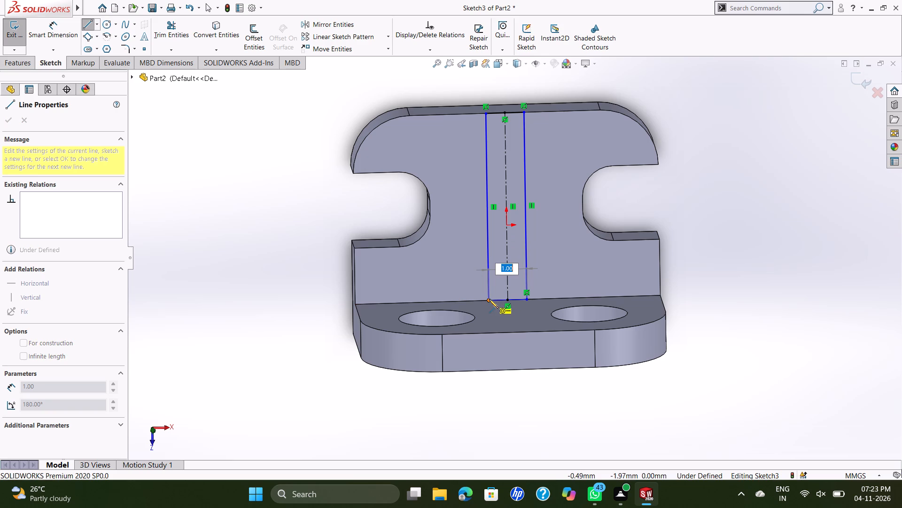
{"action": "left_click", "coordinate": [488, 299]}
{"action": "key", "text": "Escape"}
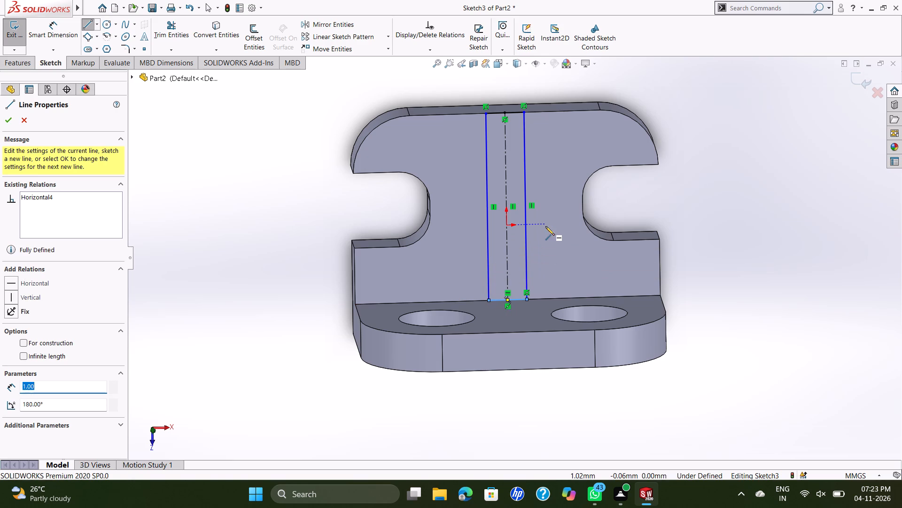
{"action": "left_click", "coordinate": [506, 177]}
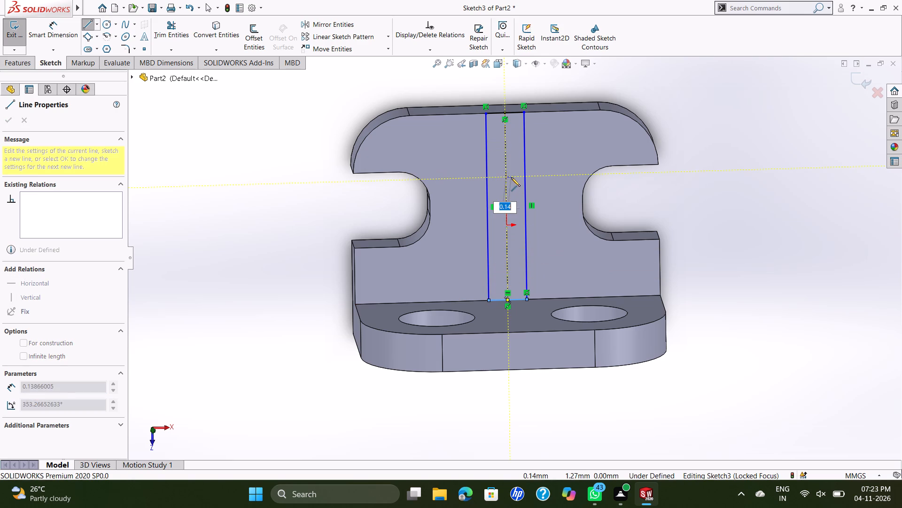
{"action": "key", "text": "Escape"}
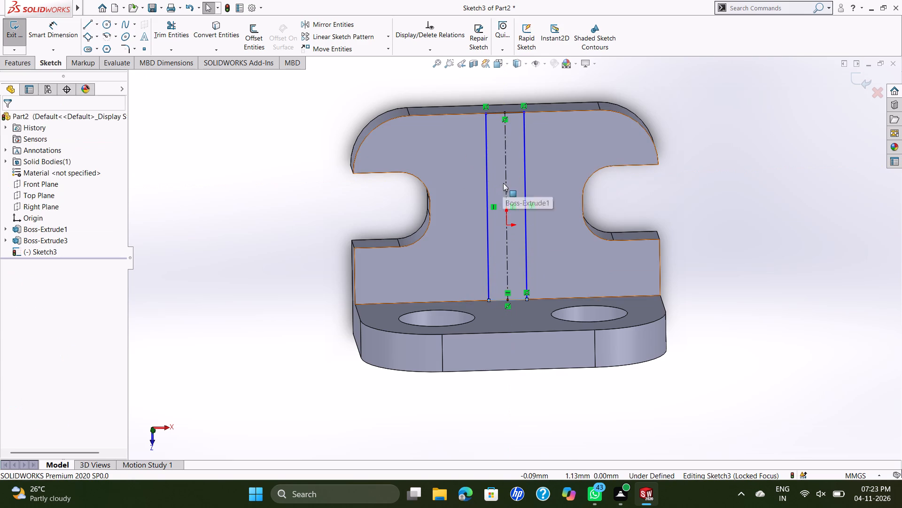
Delete the construction centerline between the two long lines of the profile.
{"action": "left_click", "coordinate": [504, 183]}
{"action": "key", "text": "Delete"}
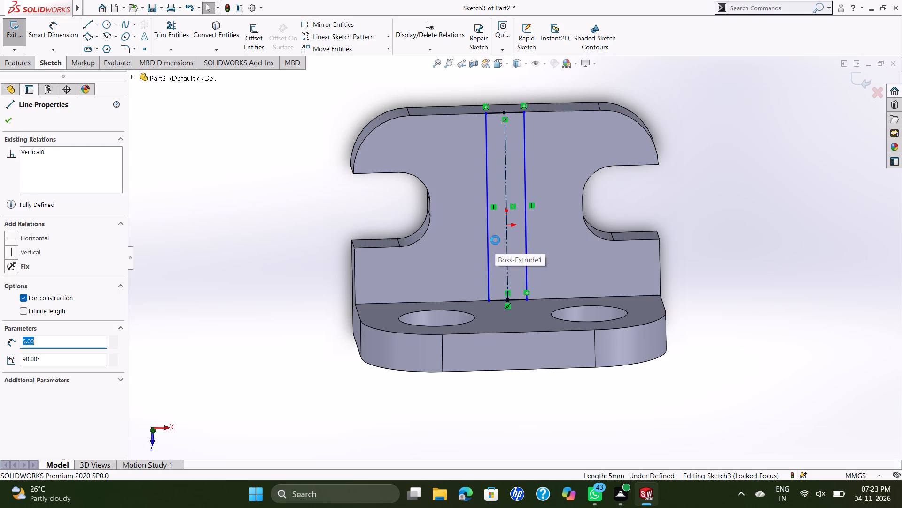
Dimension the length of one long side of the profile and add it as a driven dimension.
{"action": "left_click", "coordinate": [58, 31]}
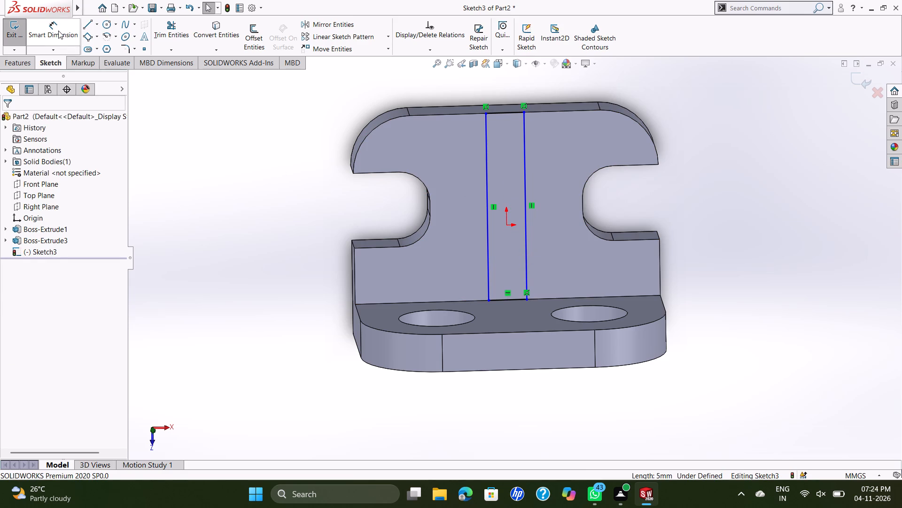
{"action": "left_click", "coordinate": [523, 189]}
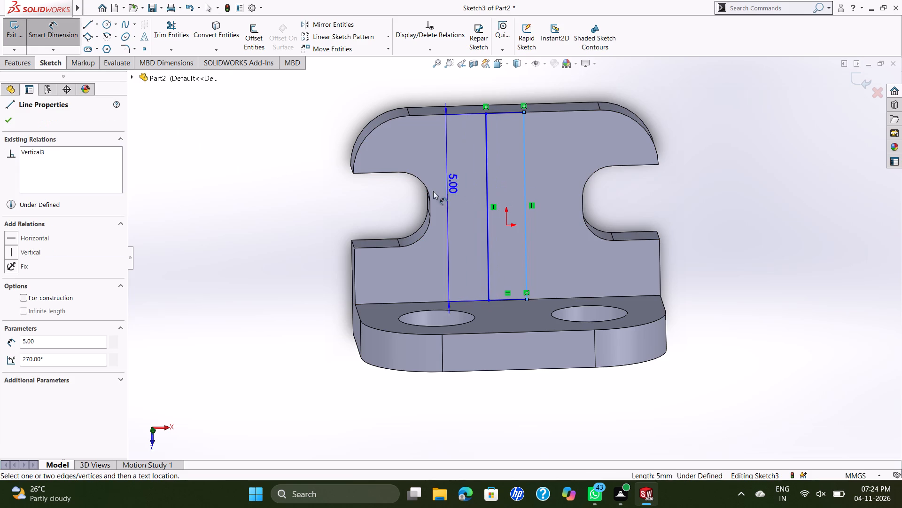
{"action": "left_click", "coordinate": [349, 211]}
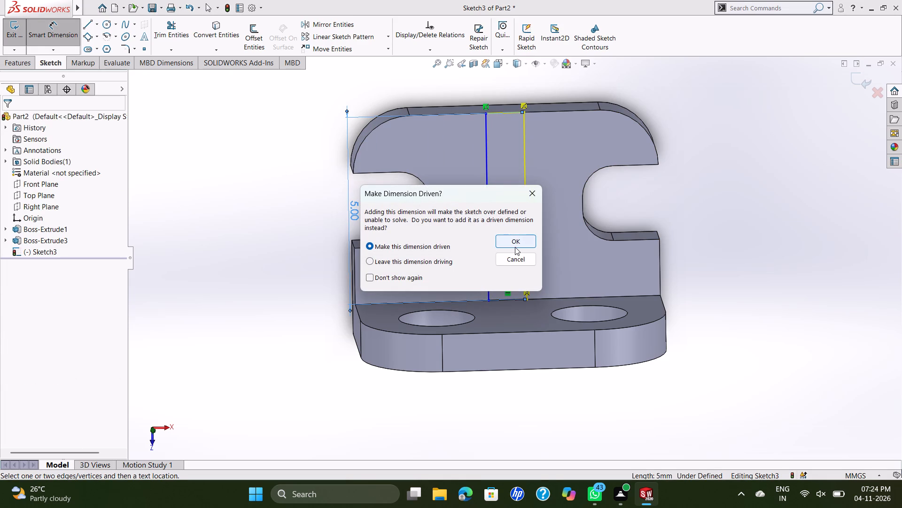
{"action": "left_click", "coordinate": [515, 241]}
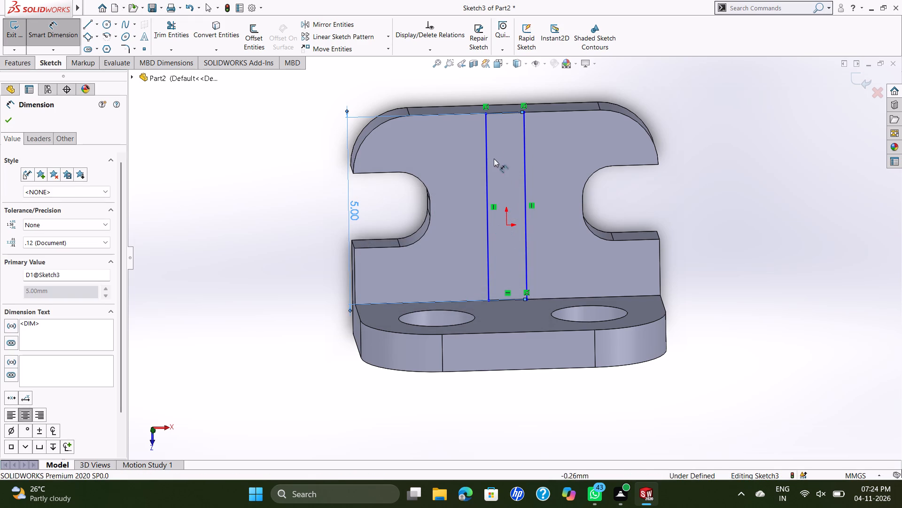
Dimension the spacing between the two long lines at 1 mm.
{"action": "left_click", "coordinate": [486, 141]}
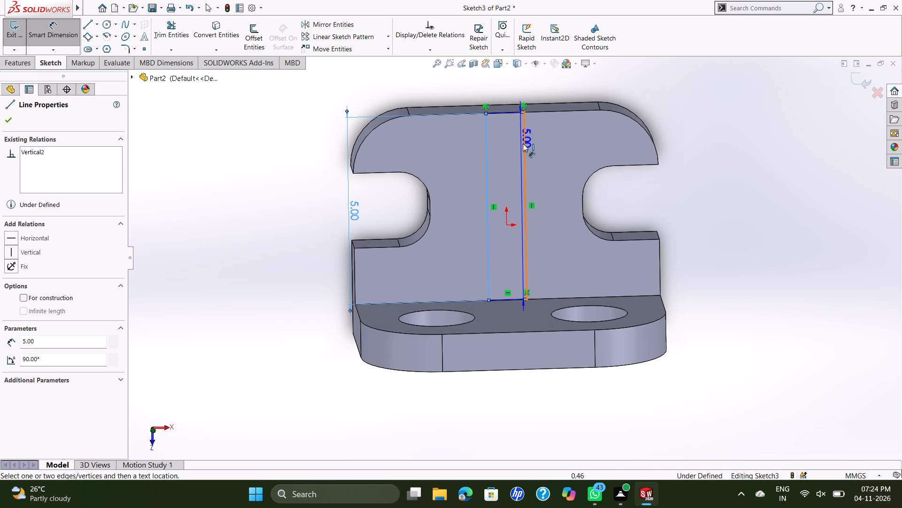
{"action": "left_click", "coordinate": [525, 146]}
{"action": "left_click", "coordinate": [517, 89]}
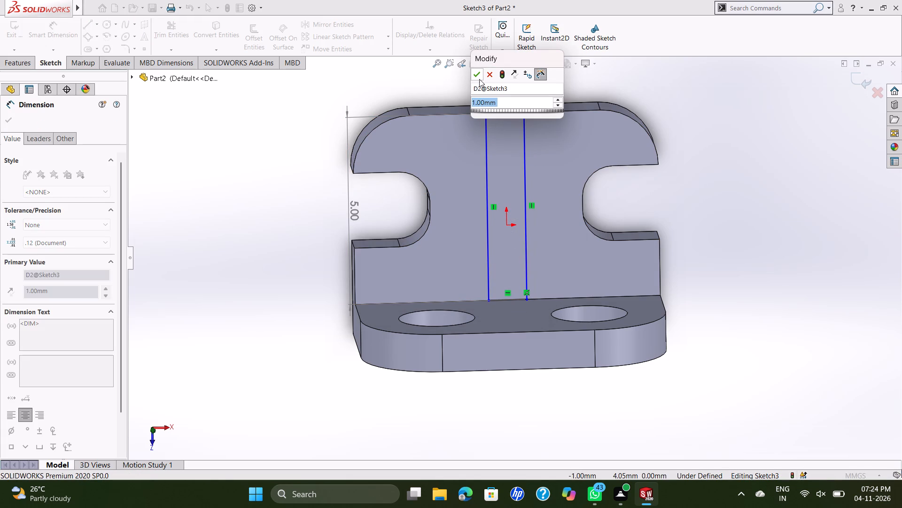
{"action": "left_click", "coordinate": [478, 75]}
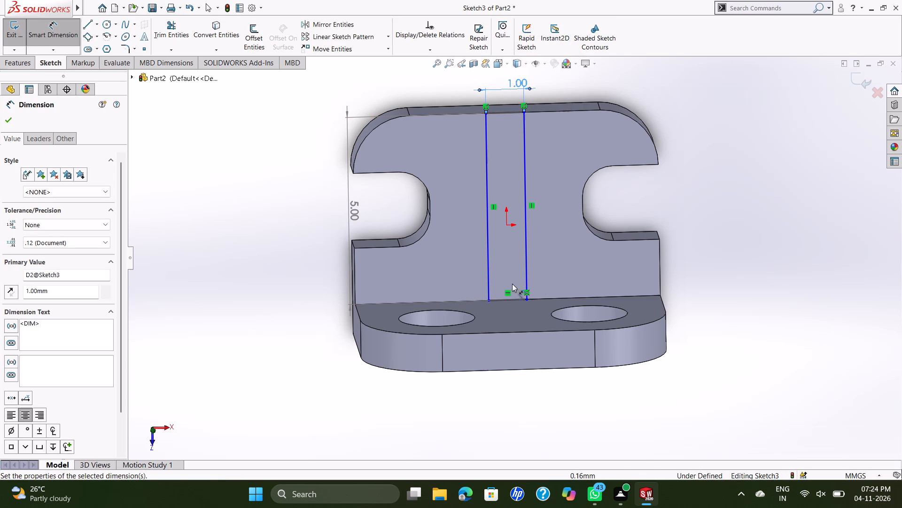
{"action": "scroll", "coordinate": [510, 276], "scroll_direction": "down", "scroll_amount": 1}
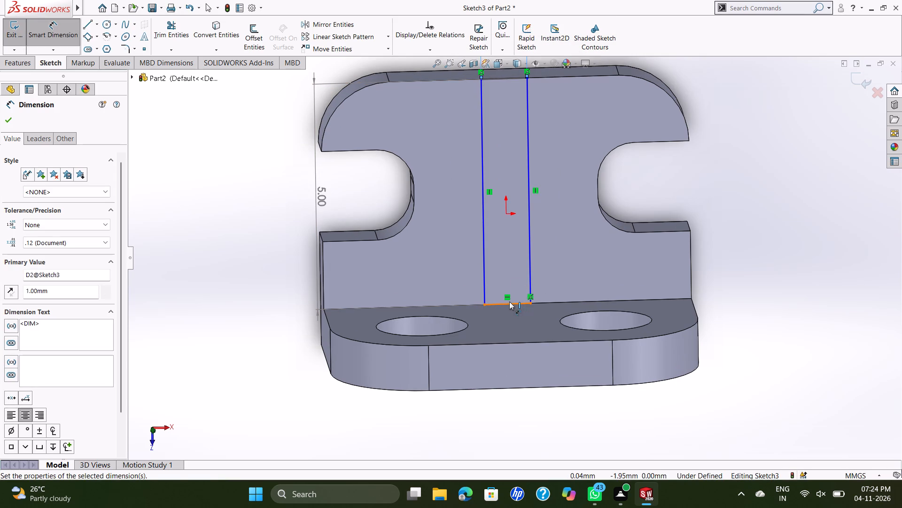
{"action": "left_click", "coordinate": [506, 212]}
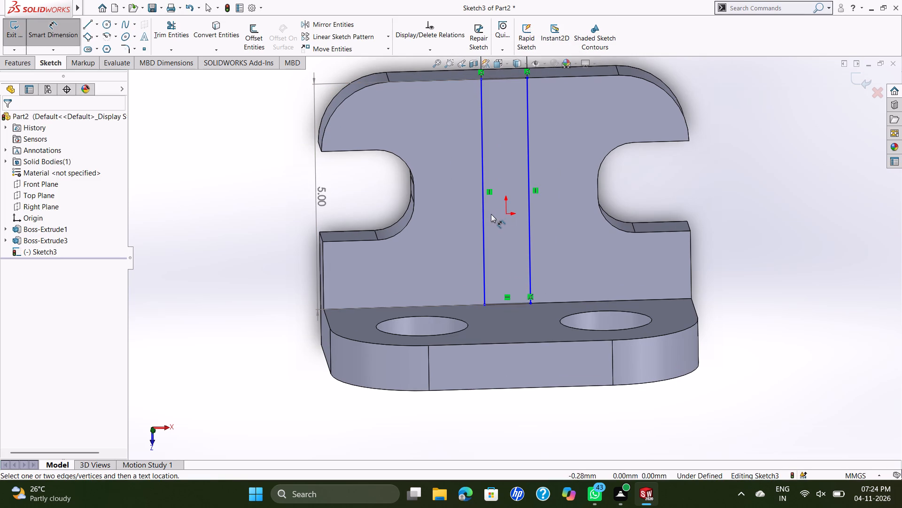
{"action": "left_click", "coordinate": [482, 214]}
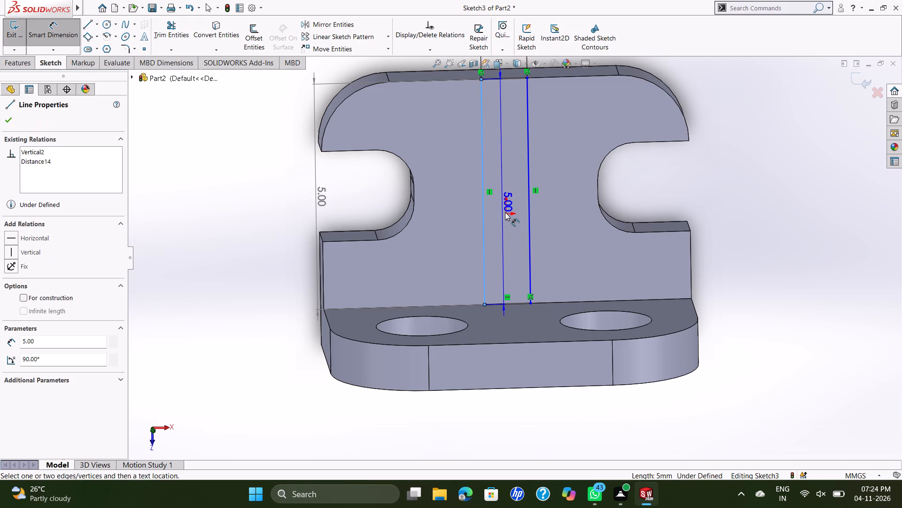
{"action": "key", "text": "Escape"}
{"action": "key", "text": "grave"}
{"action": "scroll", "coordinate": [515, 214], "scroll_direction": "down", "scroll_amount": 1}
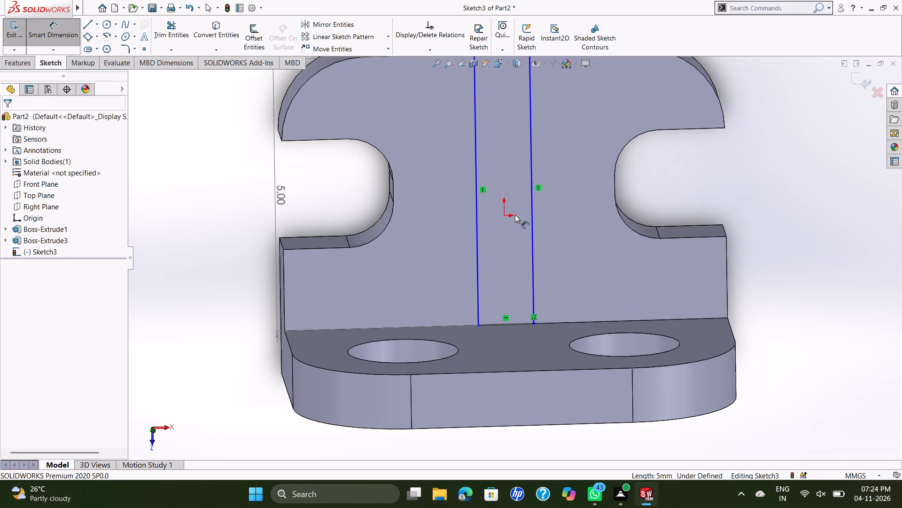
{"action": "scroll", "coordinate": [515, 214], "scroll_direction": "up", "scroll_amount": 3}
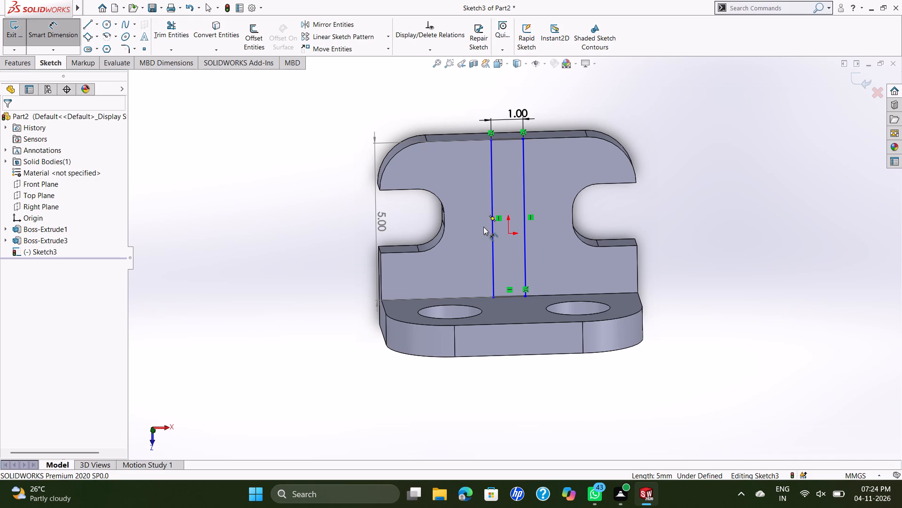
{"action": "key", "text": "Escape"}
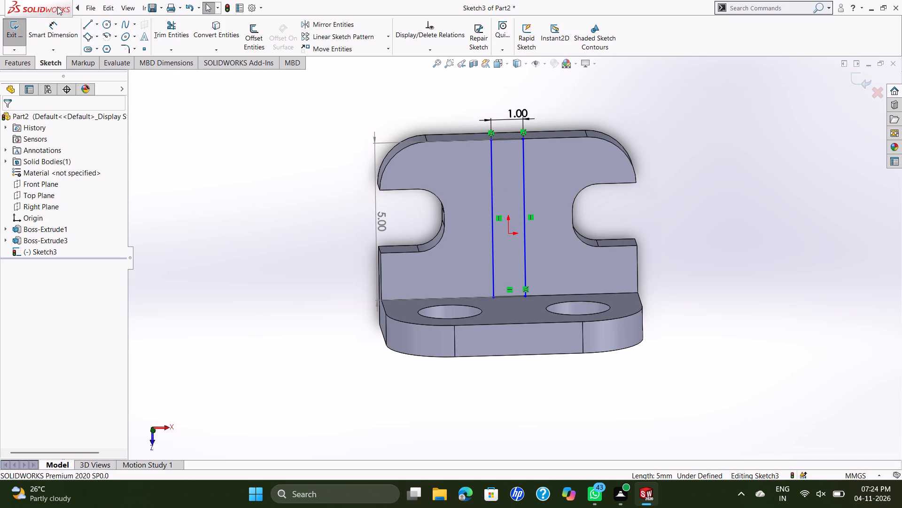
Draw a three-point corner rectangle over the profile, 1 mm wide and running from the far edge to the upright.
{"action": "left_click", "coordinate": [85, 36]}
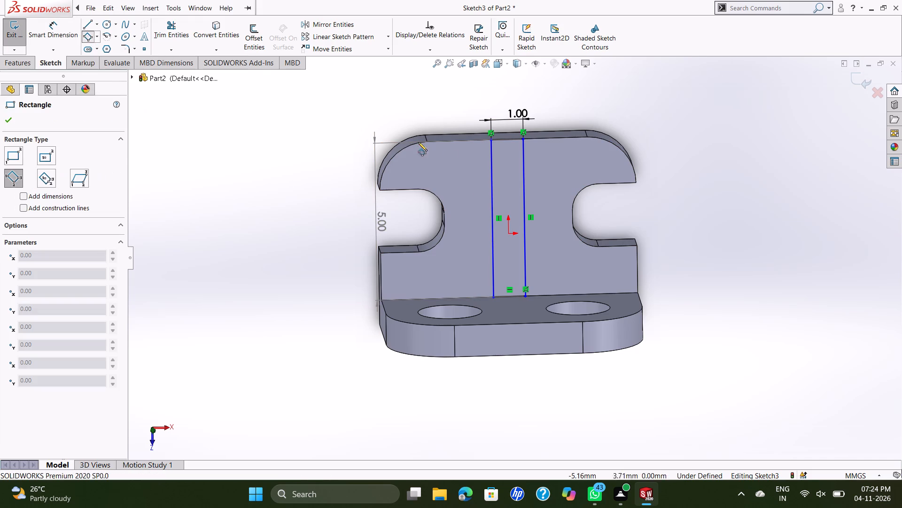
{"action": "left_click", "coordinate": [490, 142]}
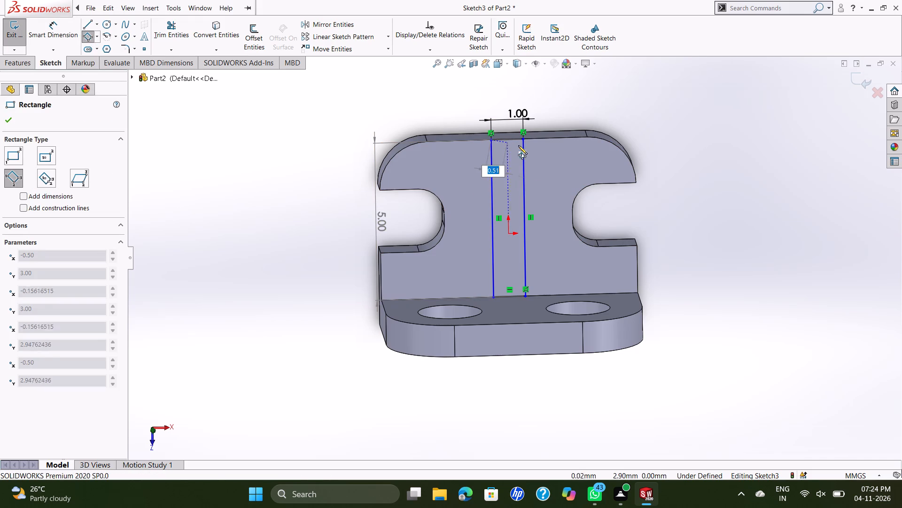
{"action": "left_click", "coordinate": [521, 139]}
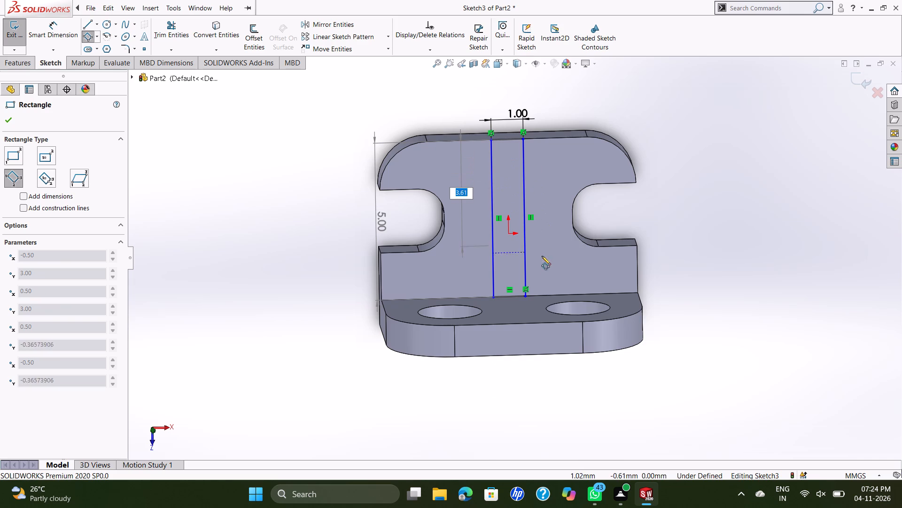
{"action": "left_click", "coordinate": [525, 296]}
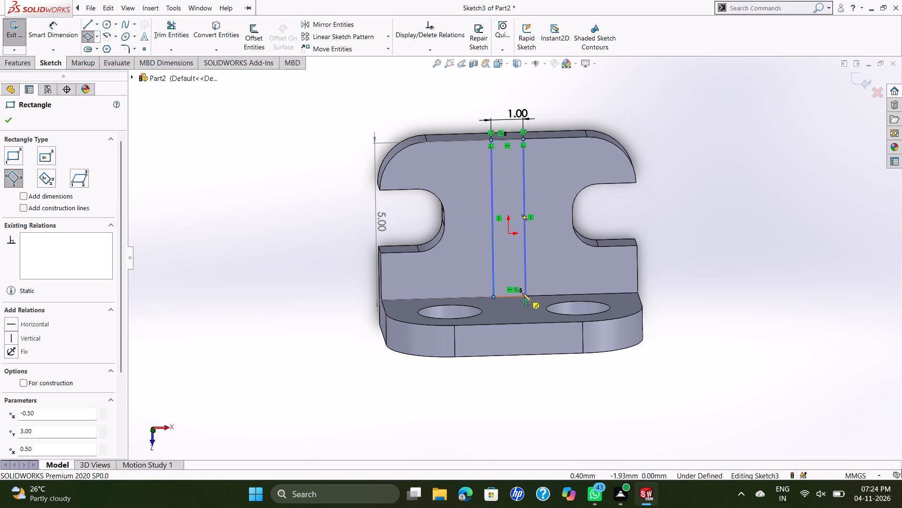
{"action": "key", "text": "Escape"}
Delete the overlapping long lines of the profile on both sides, along with the attached width dimension.
{"action": "left_click", "coordinate": [490, 200]}
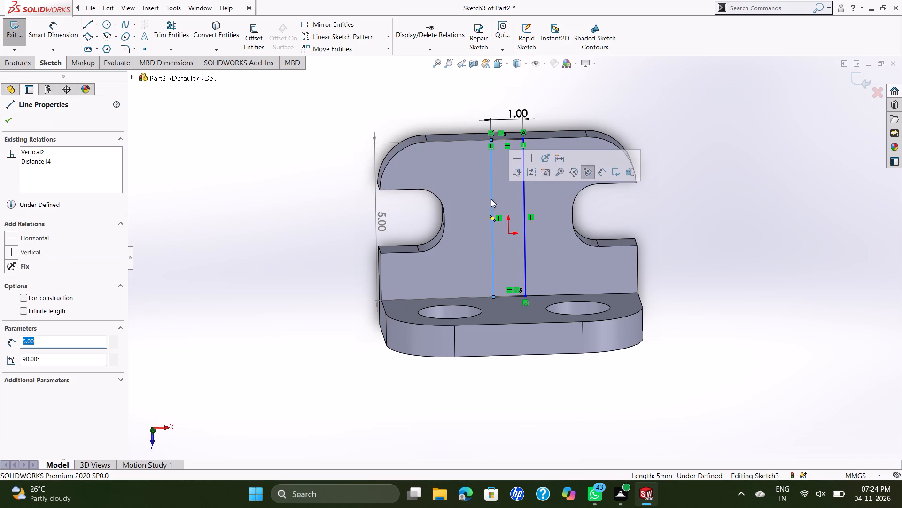
{"action": "key", "text": "Delete"}
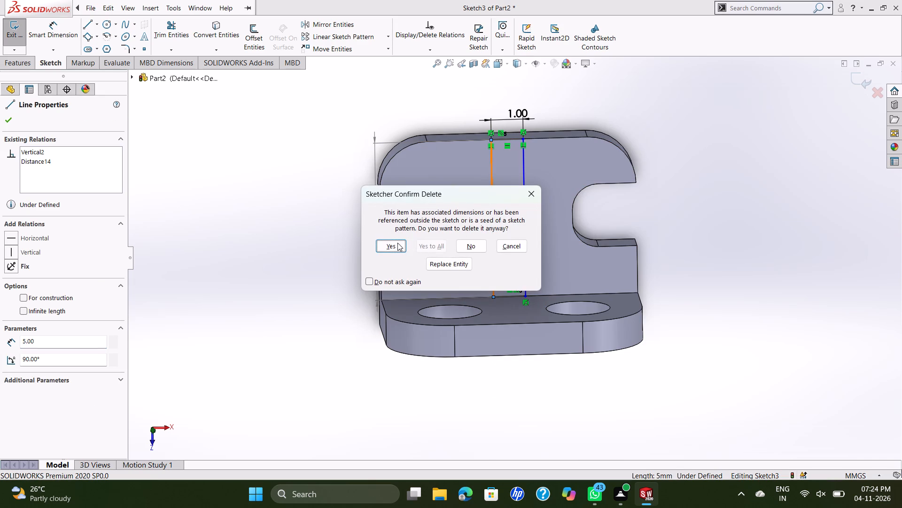
{"action": "left_click", "coordinate": [391, 243]}
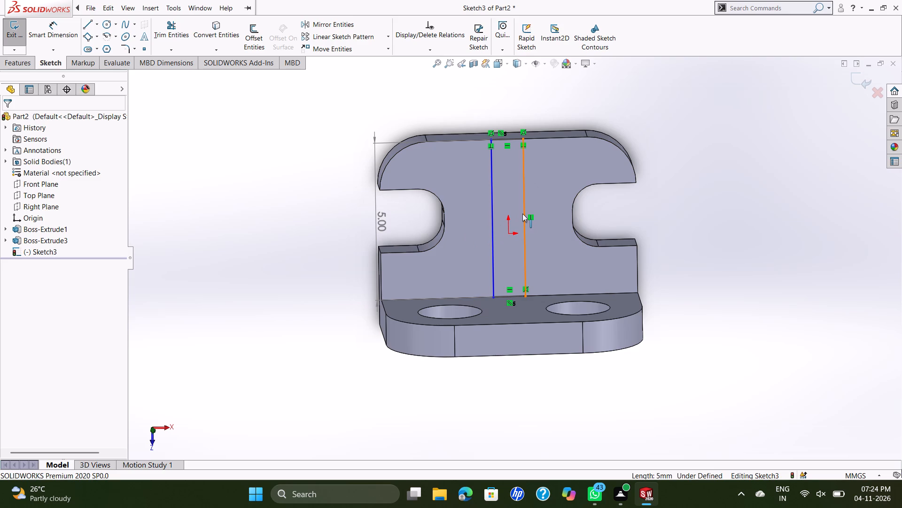
{"action": "left_click", "coordinate": [522, 214]}
{"action": "key", "text": "Delete"}
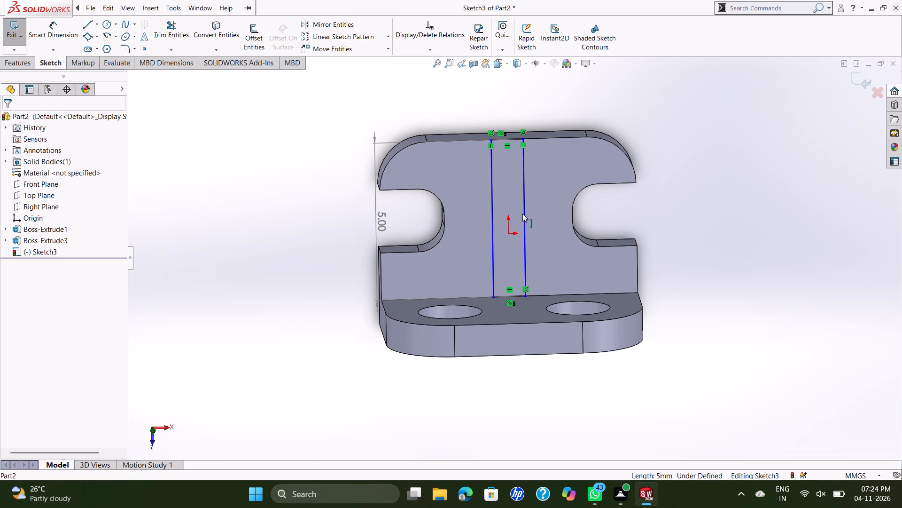
{"action": "left_click", "coordinate": [525, 212]}
{"action": "key", "text": "Delete"}
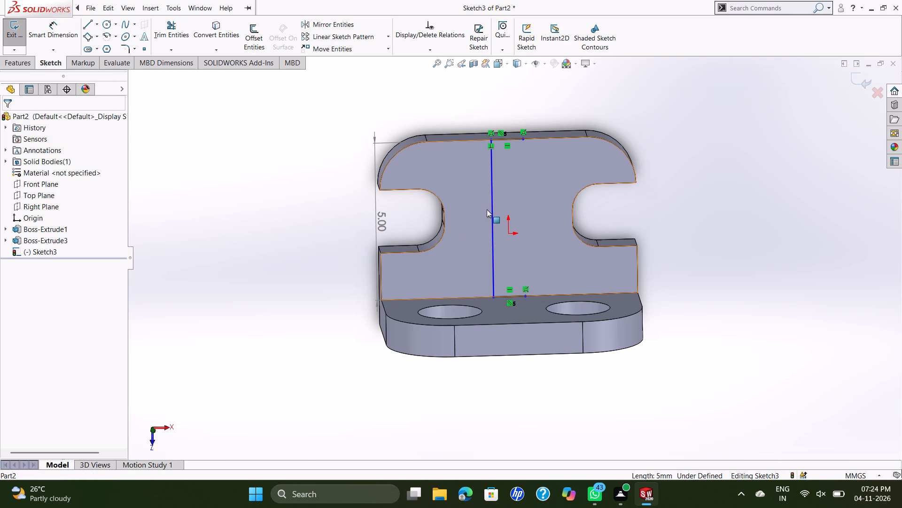
{"action": "left_click", "coordinate": [493, 208]}
{"action": "key", "text": "Delete"}
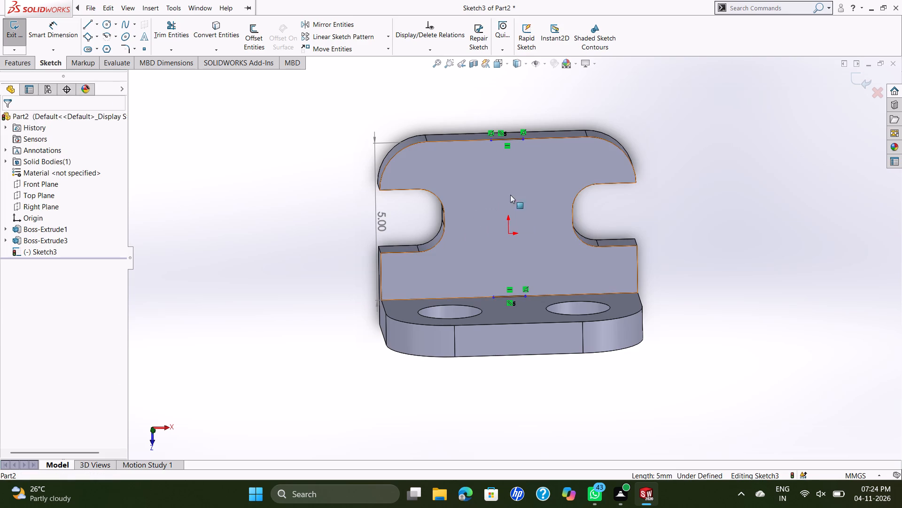
Delete the remaining short lines at the far edge and beside the upright, including the attached length dimension, to empty the sketch.
{"action": "left_click", "coordinate": [505, 142]}
{"action": "key", "text": "Delete"}
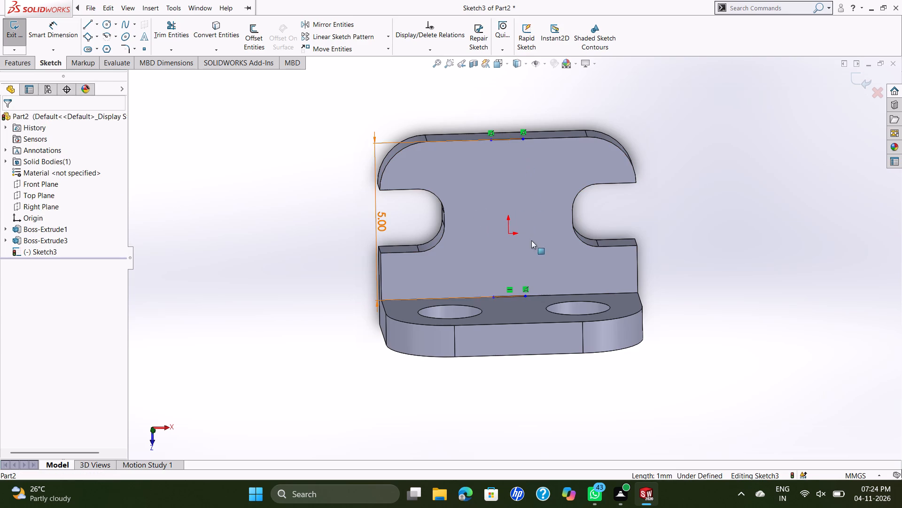
{"action": "key", "text": "Delete"}
{"action": "left_click", "coordinate": [507, 138]}
{"action": "key", "text": "Delete"}
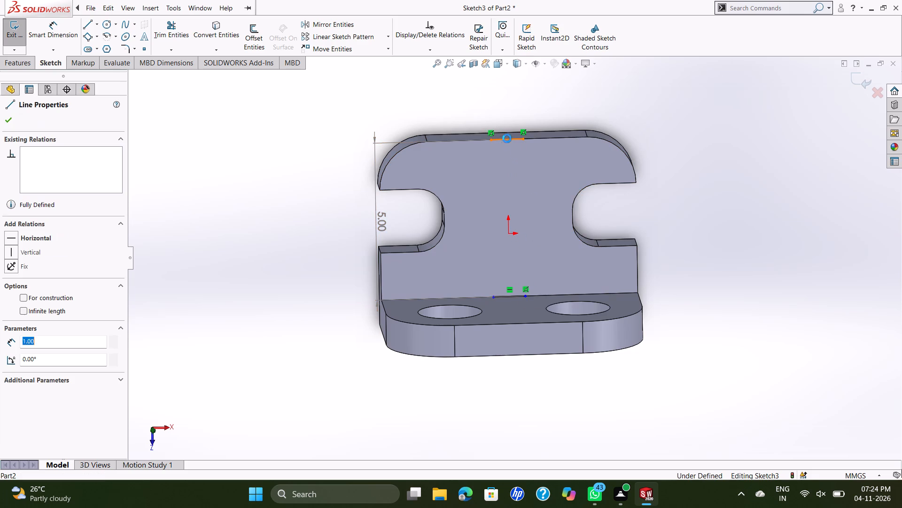
{"action": "left_click", "coordinate": [394, 246]}
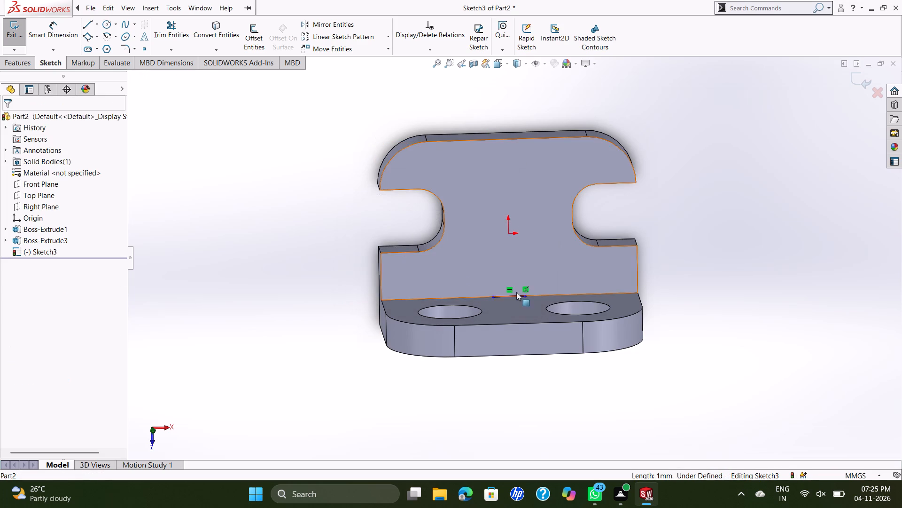
{"action": "left_click", "coordinate": [515, 295]}
{"action": "key", "text": "Delete"}
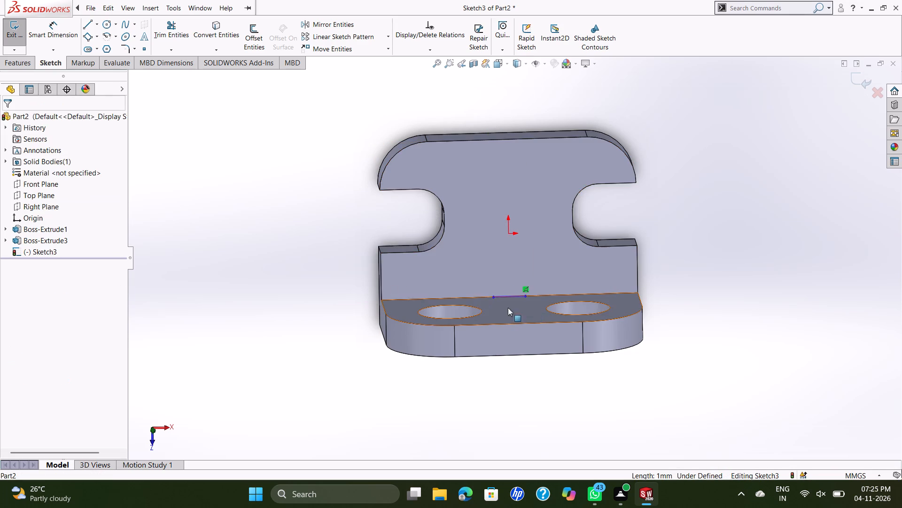
{"action": "left_click", "coordinate": [519, 294]}
{"action": "key", "text": "Delete"}
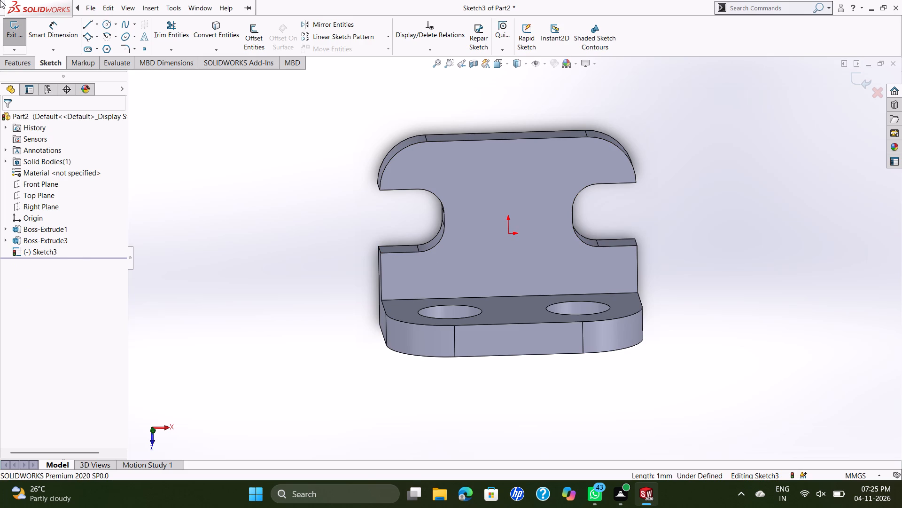
{"action": "left_click", "coordinate": [272, 133]}
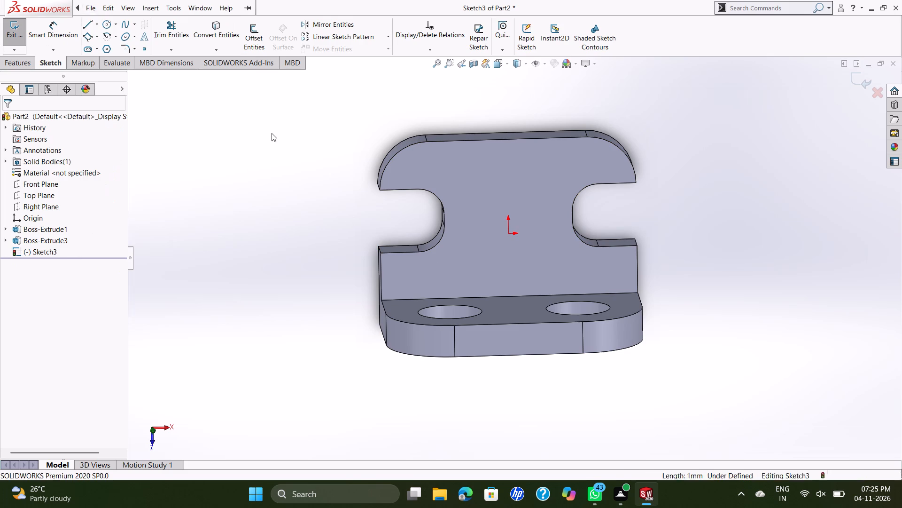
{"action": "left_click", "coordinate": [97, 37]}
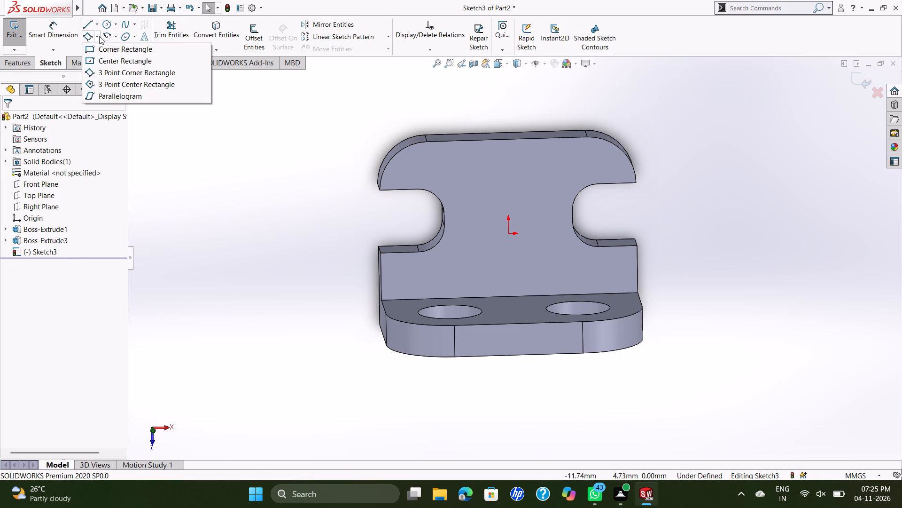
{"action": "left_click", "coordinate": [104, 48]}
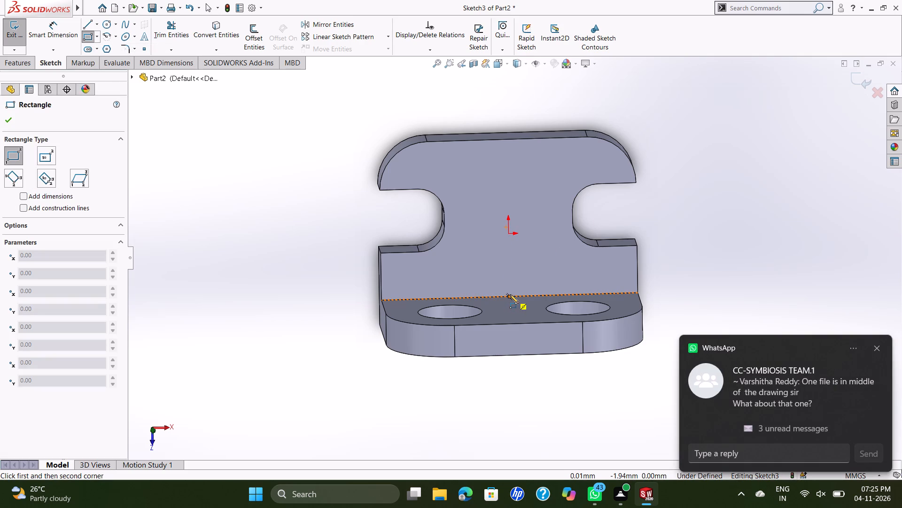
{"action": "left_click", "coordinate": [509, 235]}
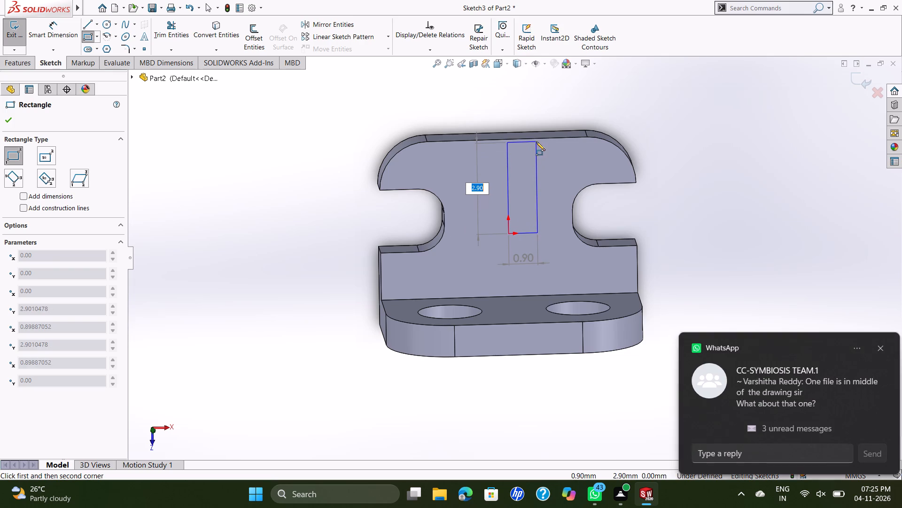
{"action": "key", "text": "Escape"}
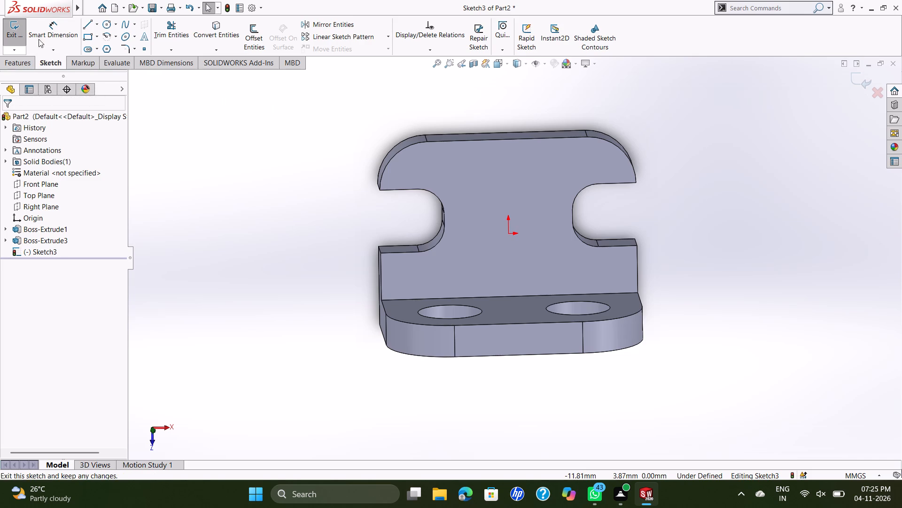
Draw a corner rectangle from the midpoint of the edge at the upright to the far edge, about 1.15 mm wide and 5 mm long.
{"action": "left_click", "coordinate": [91, 36]}
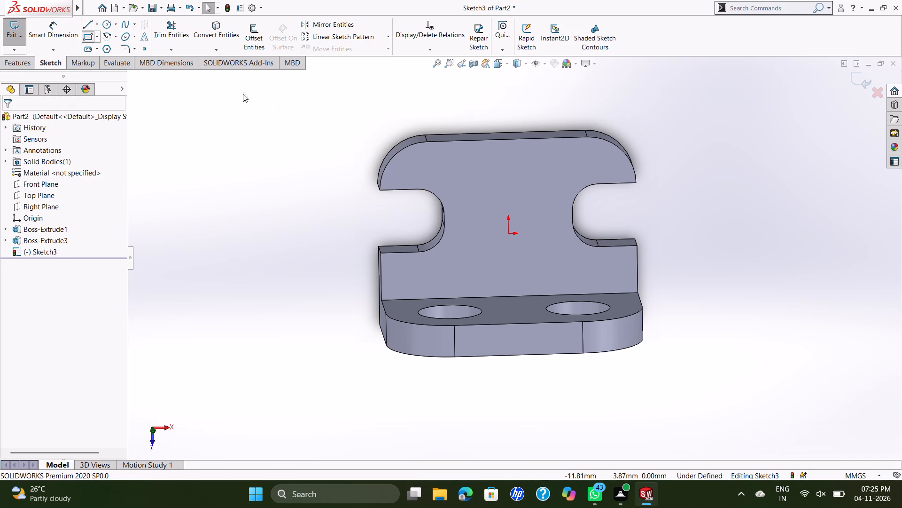
{"action": "left_click", "coordinate": [509, 295]}
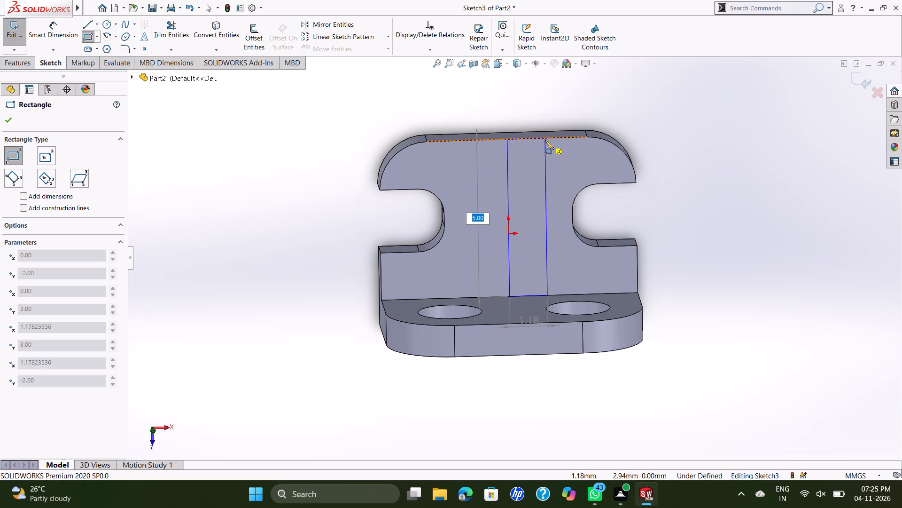
{"action": "left_click", "coordinate": [544, 140]}
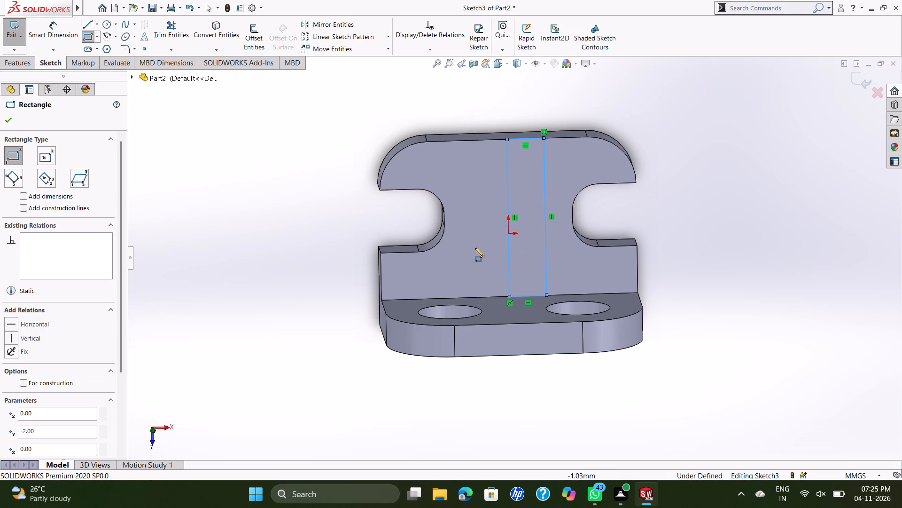
{"action": "key", "text": "Escape"}
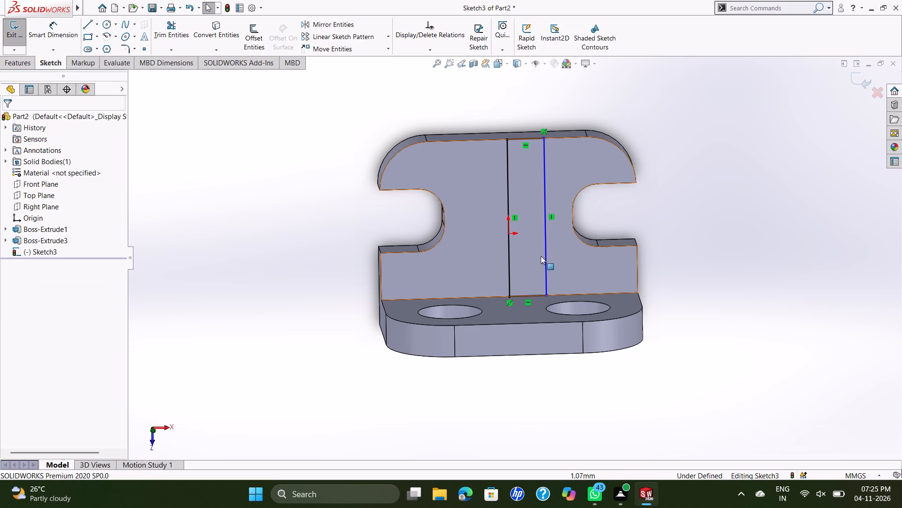
{"action": "key", "text": "Escape"}
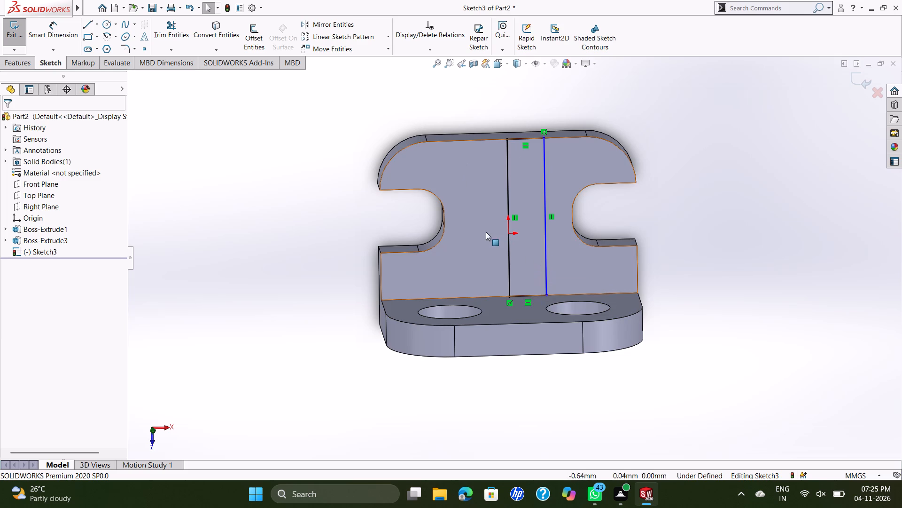
Copy the rectangle's two long lines and its short line beside the upright sideways, so the copy roughly straddles the origin.
{"action": "left_click", "coordinate": [508, 221], "text": "ctrl"}
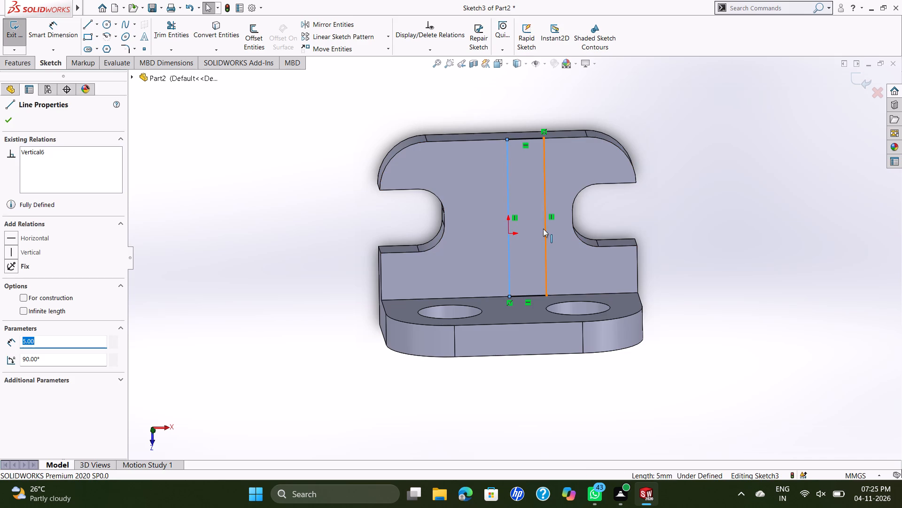
{"action": "left_click", "coordinate": [543, 229], "text": "ctrl"}
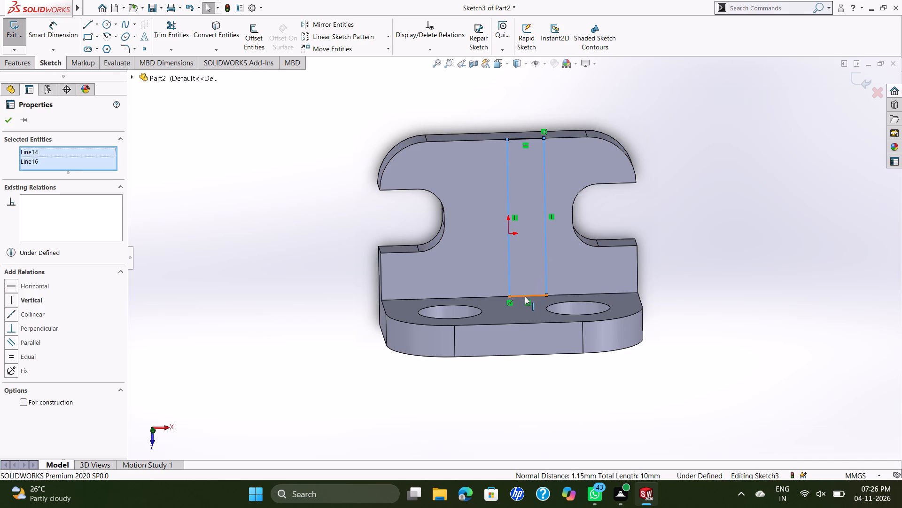
{"action": "left_click", "coordinate": [525, 296], "text": "ctrl"}
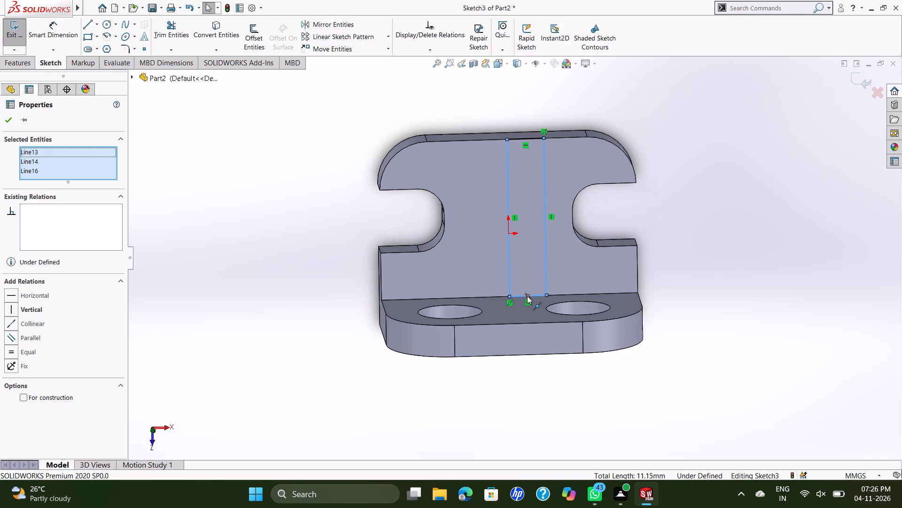
{"action": "left_click_drag", "start_coordinate": [527, 296], "coordinate": [508, 294], "text": "ctrl"}
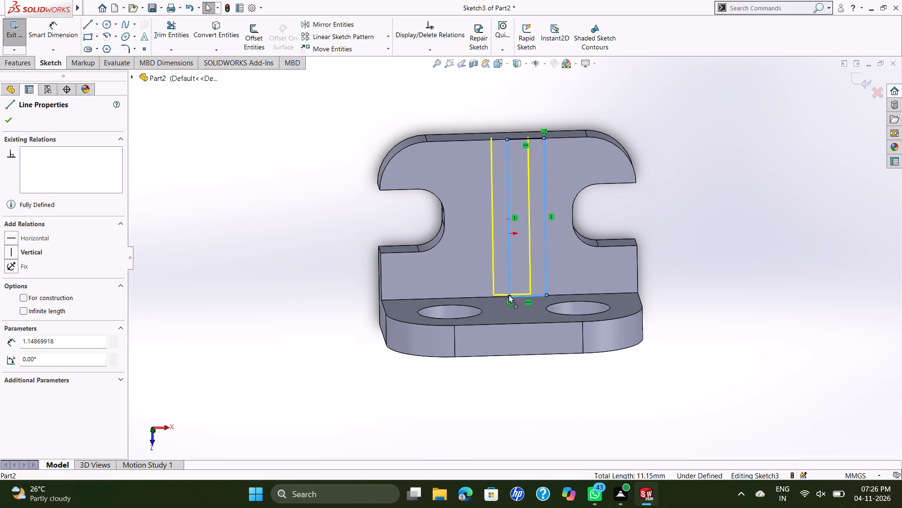
{"action": "left_click_drag", "start_coordinate": [508, 294], "coordinate": [505, 218], "text": "ctrl"}
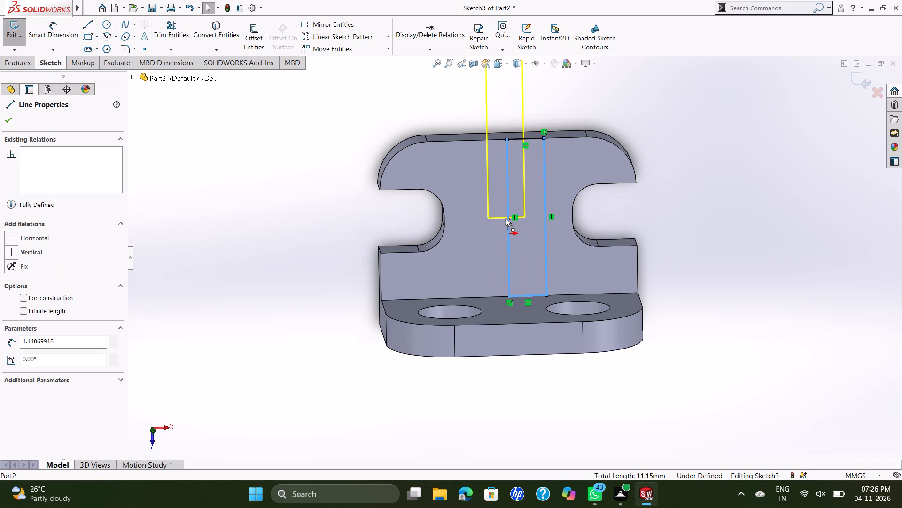
{"action": "left_click_drag", "start_coordinate": [505, 218], "coordinate": [508, 298], "text": "ctrl"}
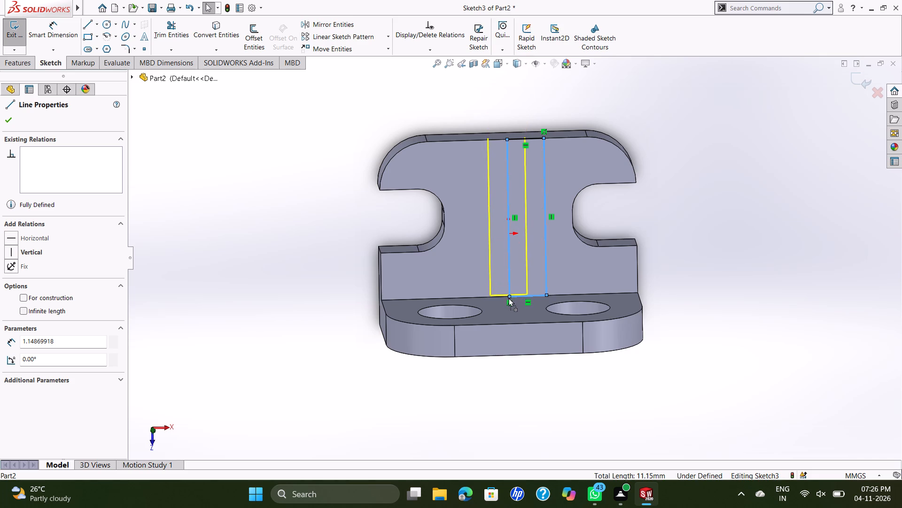
{"action": "left_click_drag", "start_coordinate": [508, 298], "coordinate": [509, 295], "text": "ctrl"}
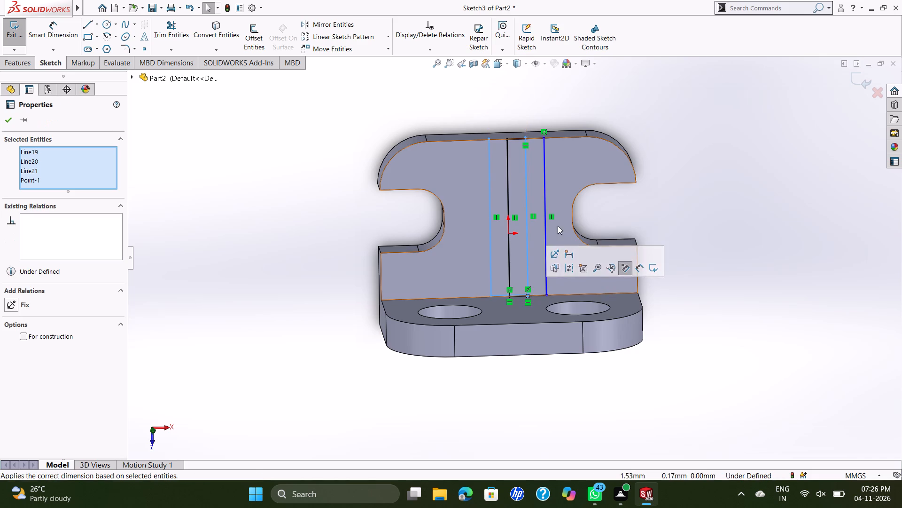
{"action": "key", "text": "Escape"}
Delete the original rectangle's two long lines and its short line at the far edge.
{"action": "left_click", "coordinate": [544, 199]}
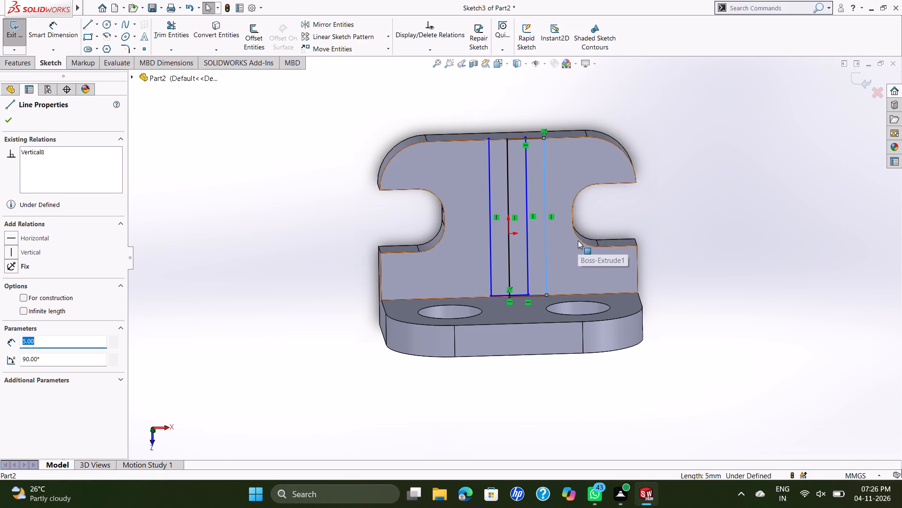
{"action": "key", "text": "Delete"}
{"action": "left_click", "coordinate": [507, 217]}
{"action": "key", "text": "Delete"}
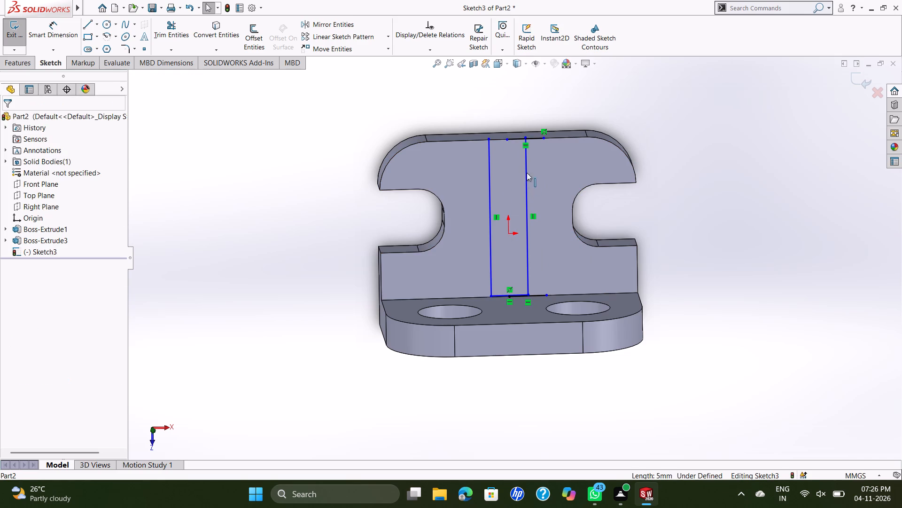
{"action": "left_click", "coordinate": [533, 137]}
{"action": "key", "text": "Delete"}
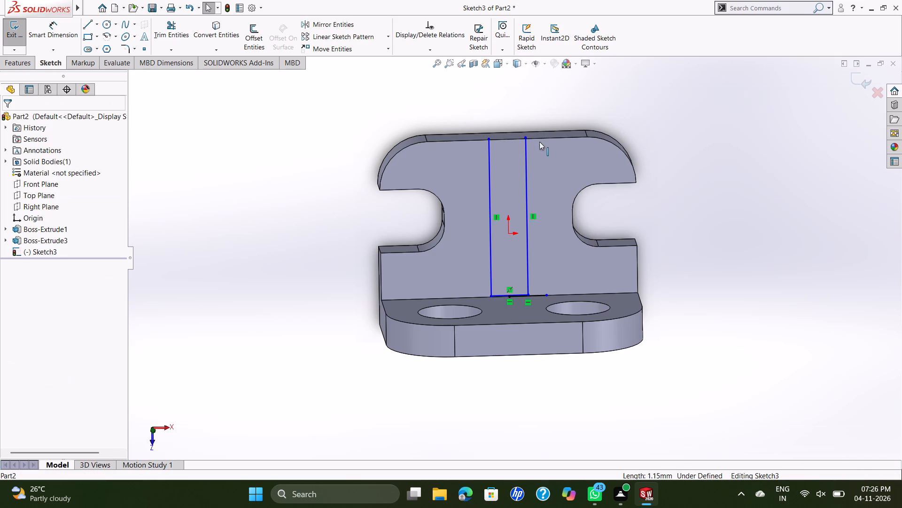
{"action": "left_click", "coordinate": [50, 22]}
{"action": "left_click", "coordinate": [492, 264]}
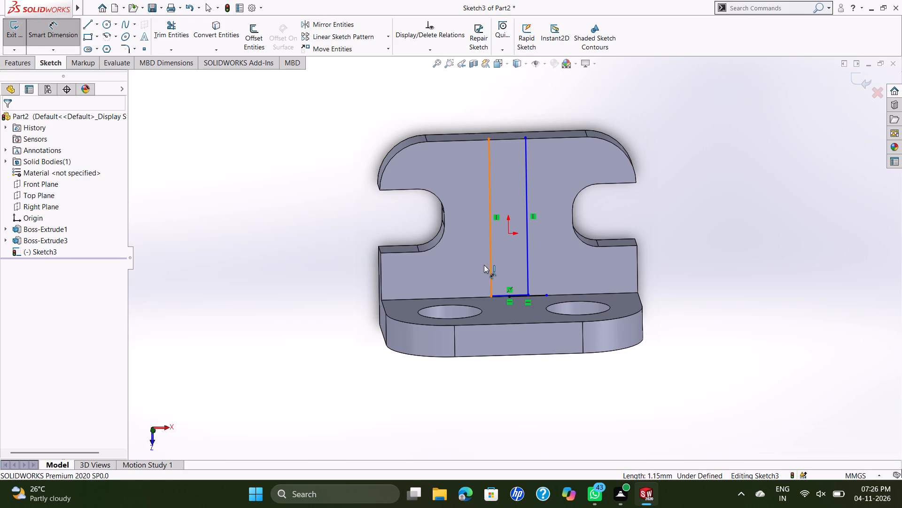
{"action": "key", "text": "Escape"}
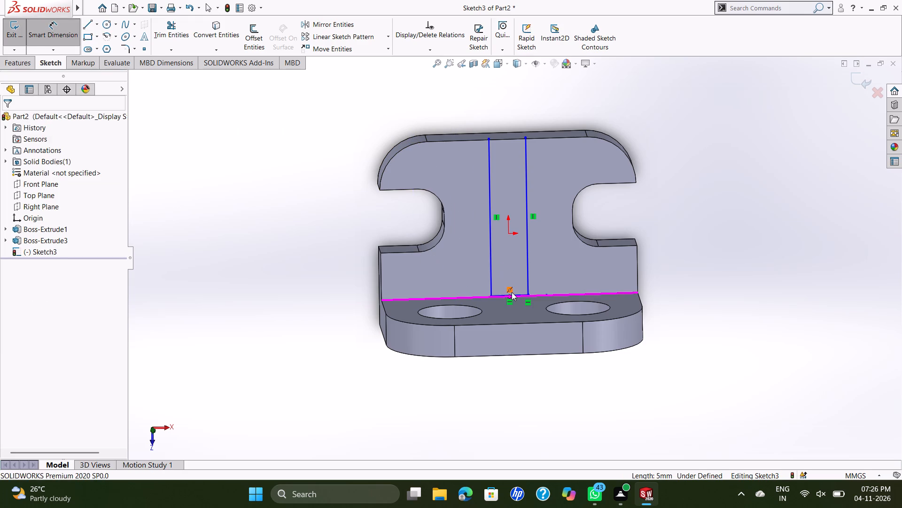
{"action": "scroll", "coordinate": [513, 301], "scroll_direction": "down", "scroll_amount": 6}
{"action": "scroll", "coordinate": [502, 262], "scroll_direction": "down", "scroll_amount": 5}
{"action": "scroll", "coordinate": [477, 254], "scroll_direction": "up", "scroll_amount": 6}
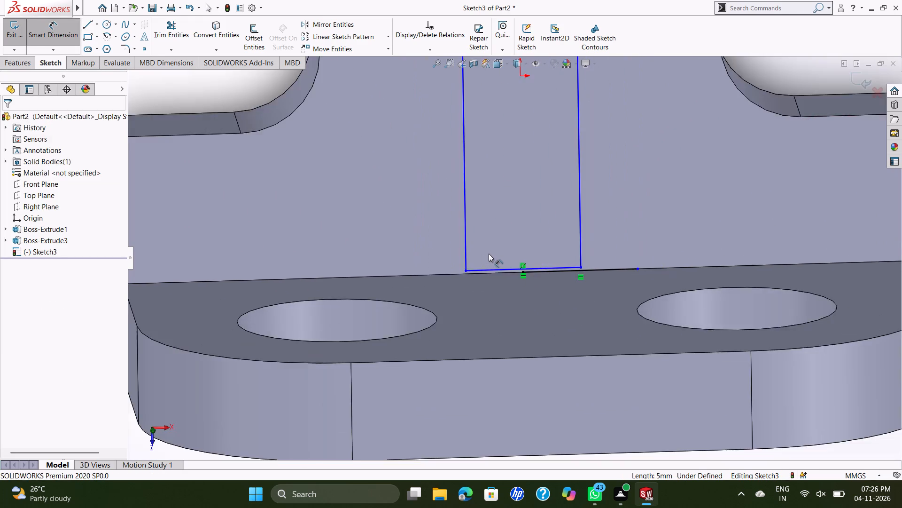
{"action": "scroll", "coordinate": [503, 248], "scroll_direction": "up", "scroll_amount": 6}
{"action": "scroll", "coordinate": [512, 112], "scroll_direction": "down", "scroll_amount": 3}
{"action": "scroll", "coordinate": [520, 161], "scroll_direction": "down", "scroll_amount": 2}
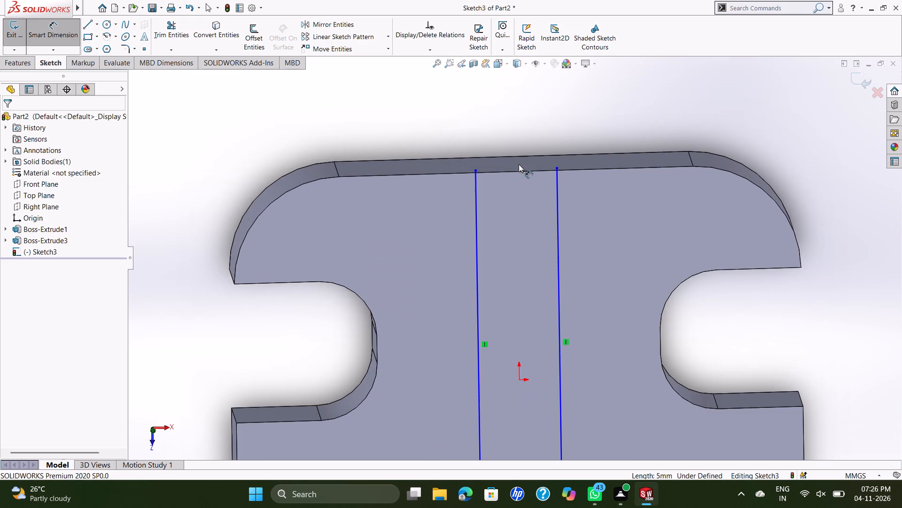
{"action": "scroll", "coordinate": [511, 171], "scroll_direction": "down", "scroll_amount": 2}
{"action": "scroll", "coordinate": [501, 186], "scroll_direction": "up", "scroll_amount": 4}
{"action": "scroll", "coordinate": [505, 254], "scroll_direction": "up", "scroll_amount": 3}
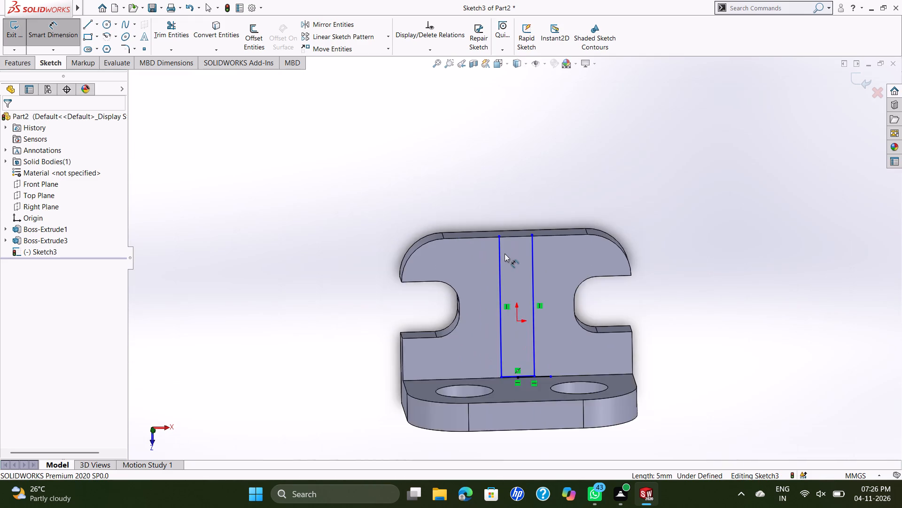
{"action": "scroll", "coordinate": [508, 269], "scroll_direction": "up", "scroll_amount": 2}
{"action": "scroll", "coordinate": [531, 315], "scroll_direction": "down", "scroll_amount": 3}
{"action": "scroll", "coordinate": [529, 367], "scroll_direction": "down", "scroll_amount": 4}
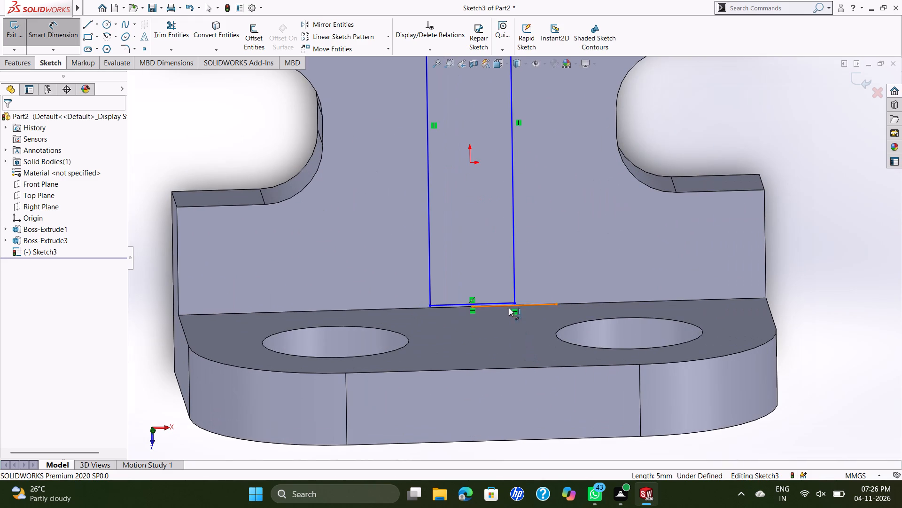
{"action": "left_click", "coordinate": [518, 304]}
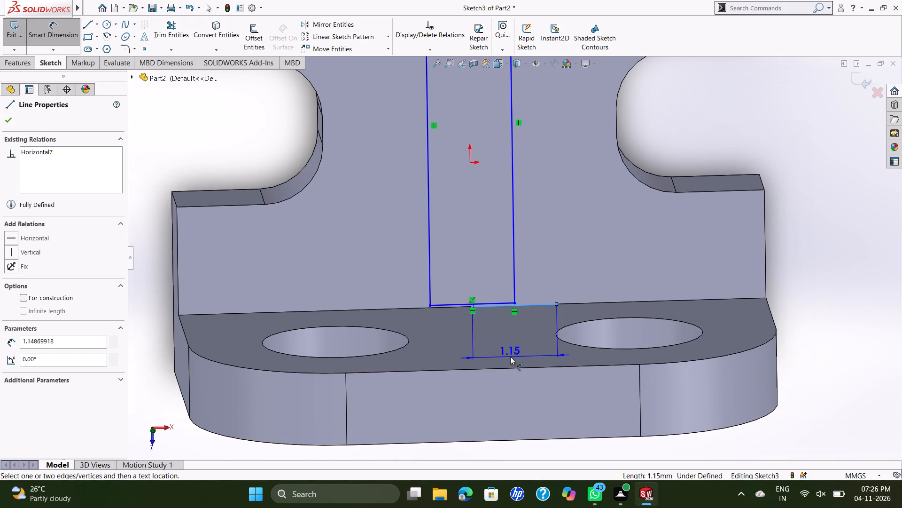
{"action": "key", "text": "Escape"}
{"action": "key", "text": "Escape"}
Delete the original rectangle's leftover short line beside the upright.
{"action": "left_click", "coordinate": [536, 304]}
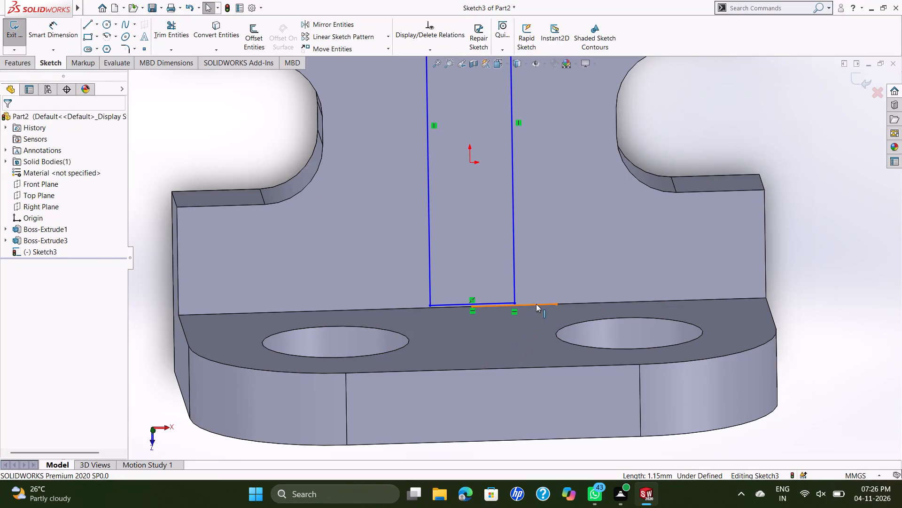
{"action": "key", "text": "Delete"}
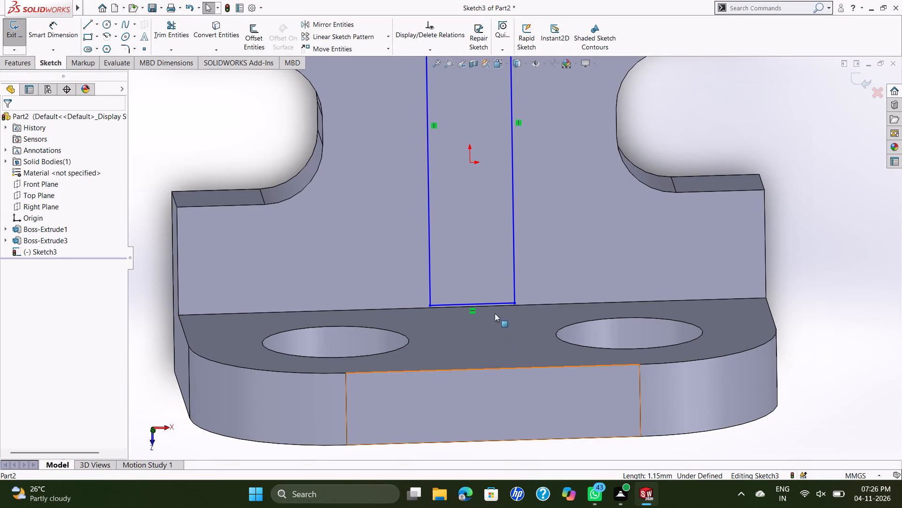
Select the copied profile's three lines and shift them slightly sideways by the short line's midpoint.
{"action": "left_click", "coordinate": [427, 258], "text": "shift"}
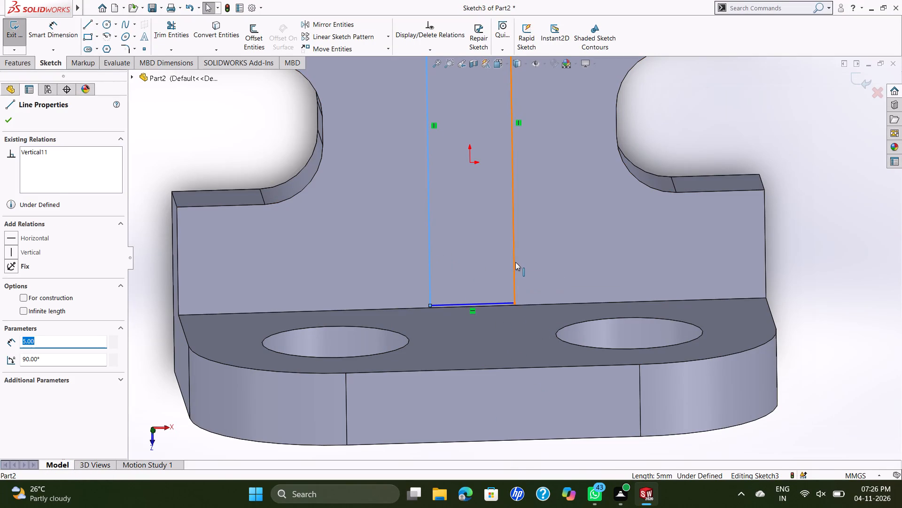
{"action": "left_click", "coordinate": [515, 262], "text": "shift"}
{"action": "left_click", "coordinate": [502, 301], "text": "shift"}
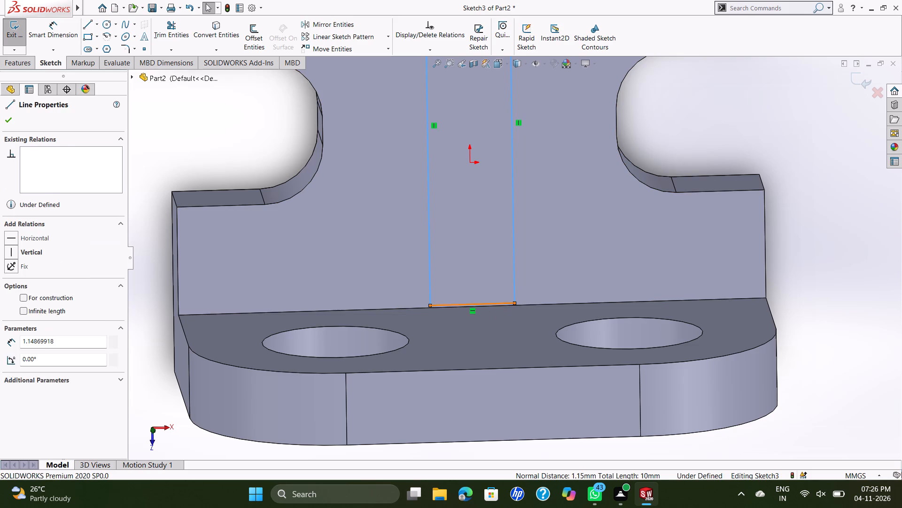
{"action": "left_click", "coordinate": [472, 302], "text": "shift"}
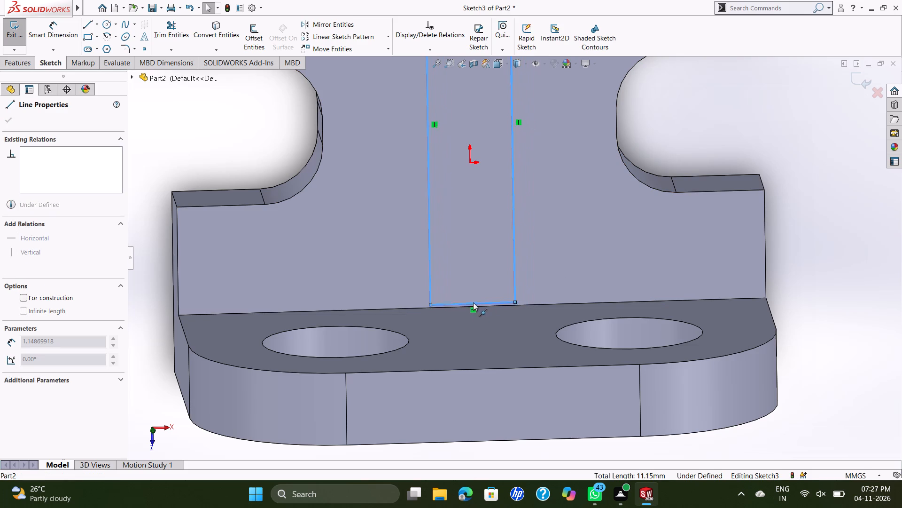
{"action": "key", "text": "Escape"}
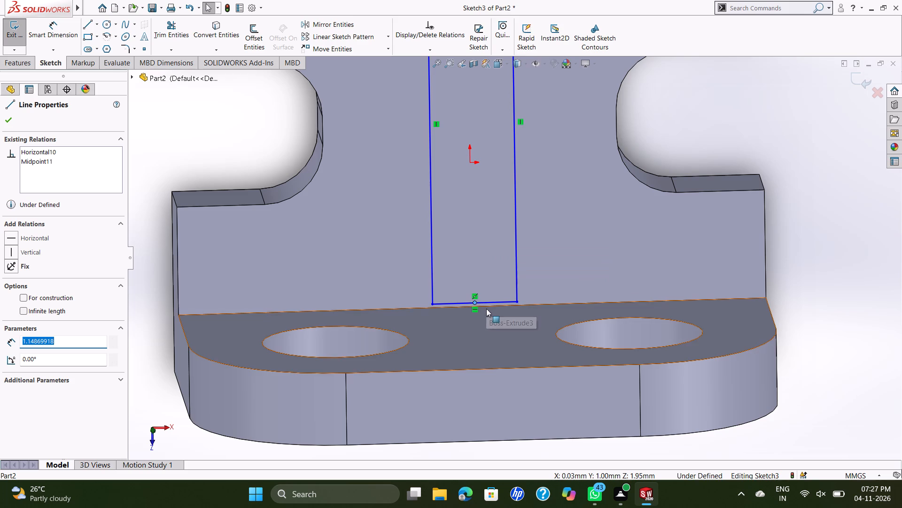
{"action": "key", "text": "Escape"}
Add an Intersection relation between the edge at the upright, the profile's short line and that line's midpoint.
{"action": "left_click", "coordinate": [487, 306]}
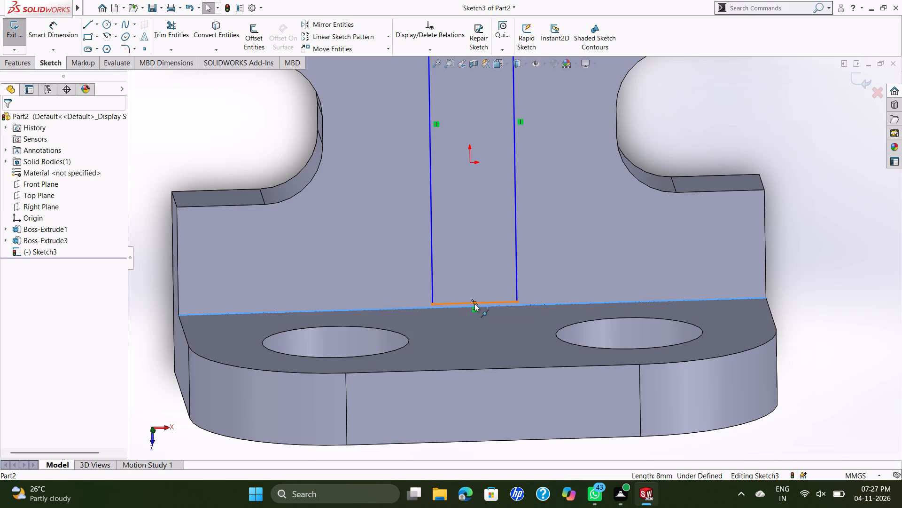
{"action": "left_click", "coordinate": [474, 303], "text": "ctrl"}
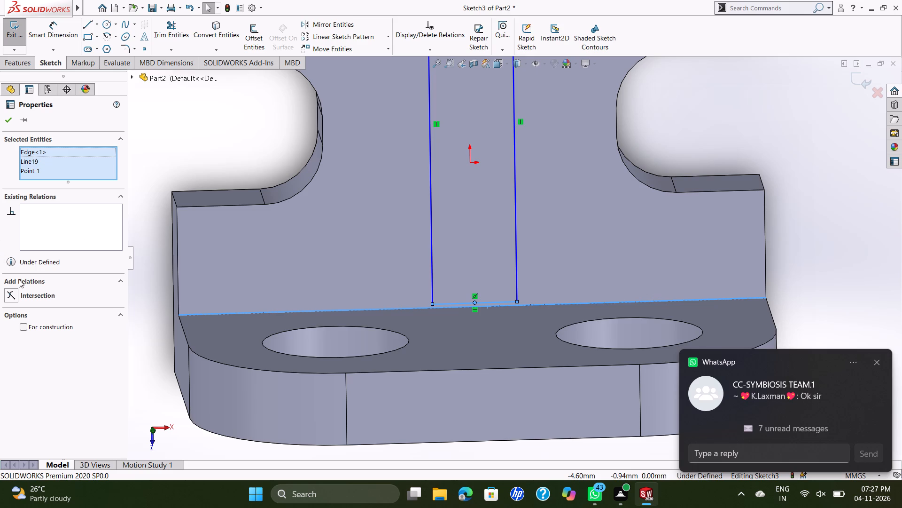
{"action": "left_click", "coordinate": [18, 296], "text": "ctrl"}
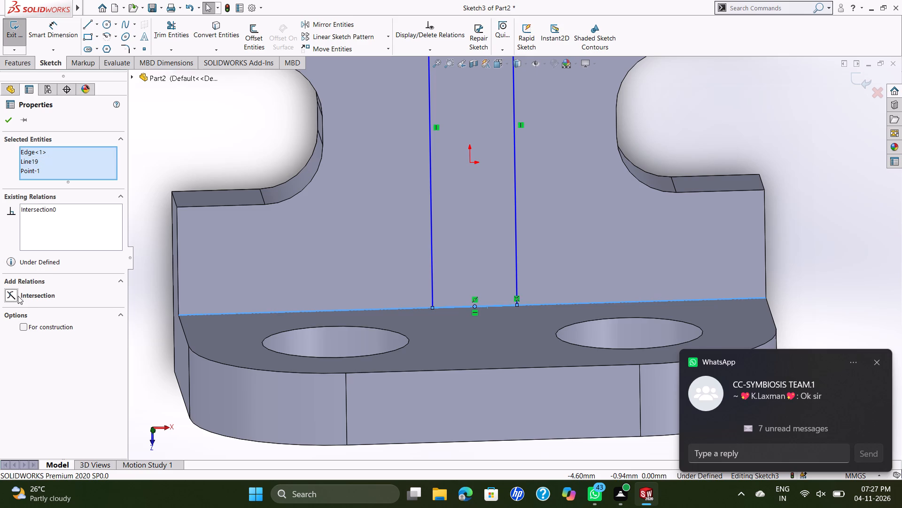
Examine both ends of the rectangular profile where they meet the edge at the upright and the plate's far edge.
{"action": "scroll", "coordinate": [488, 310], "scroll_direction": "down", "scroll_amount": 6}
{"action": "scroll", "coordinate": [457, 264], "scroll_direction": "down", "scroll_amount": 4}
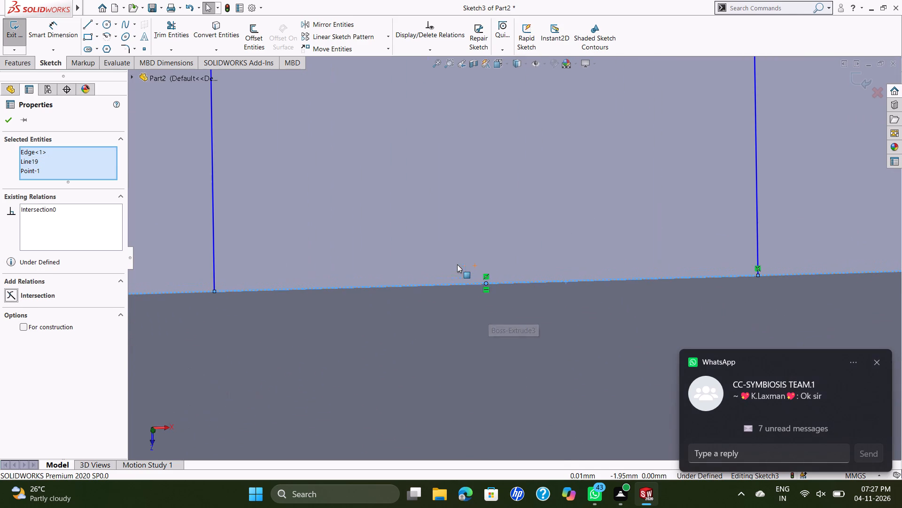
{"action": "scroll", "coordinate": [496, 273], "scroll_direction": "up", "scroll_amount": 9}
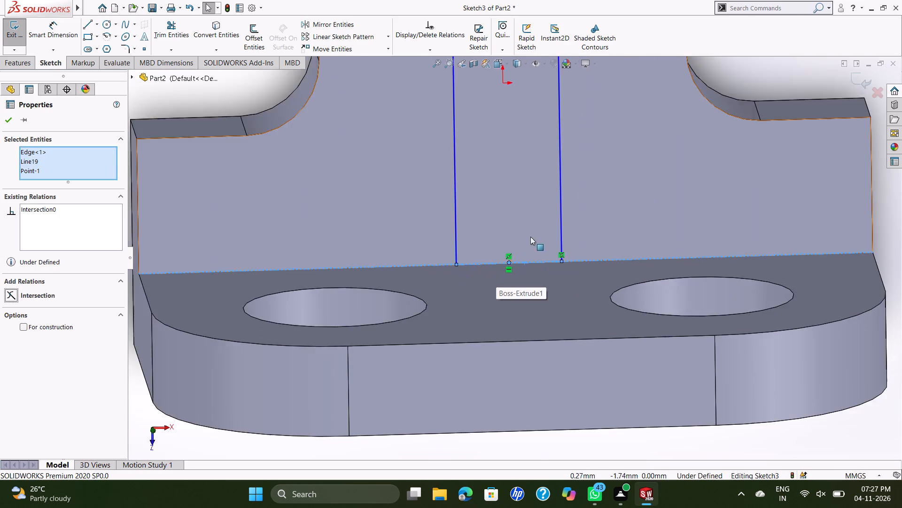
{"action": "scroll", "coordinate": [530, 237], "scroll_direction": "up", "scroll_amount": 8}
{"action": "scroll", "coordinate": [525, 150], "scroll_direction": "down", "scroll_amount": 6}
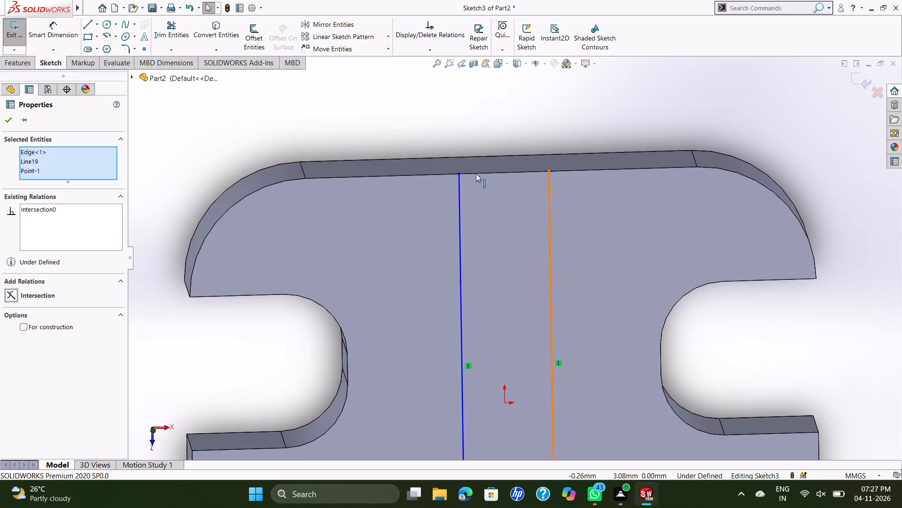
{"action": "scroll", "coordinate": [474, 176], "scroll_direction": "down", "scroll_amount": 10}
{"action": "scroll", "coordinate": [479, 230], "scroll_direction": "down", "scroll_amount": 5}
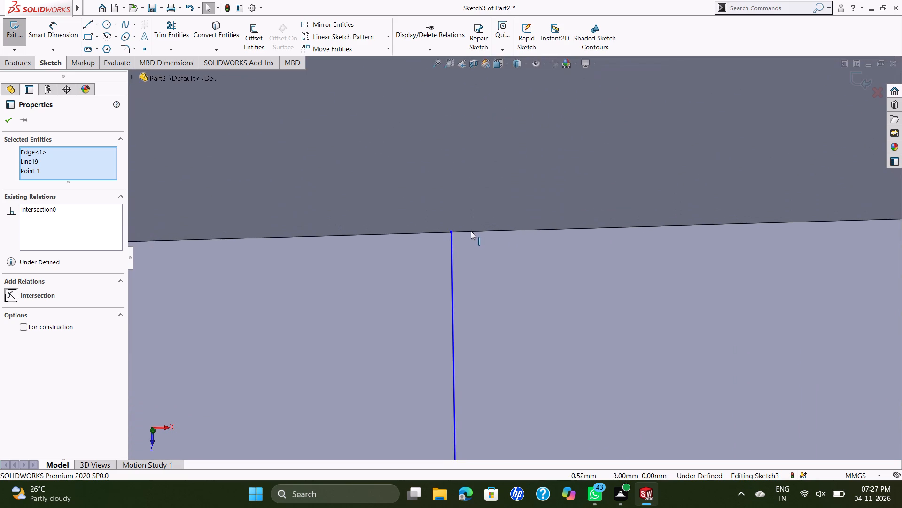
{"action": "scroll", "coordinate": [476, 233], "scroll_direction": "up", "scroll_amount": 19}
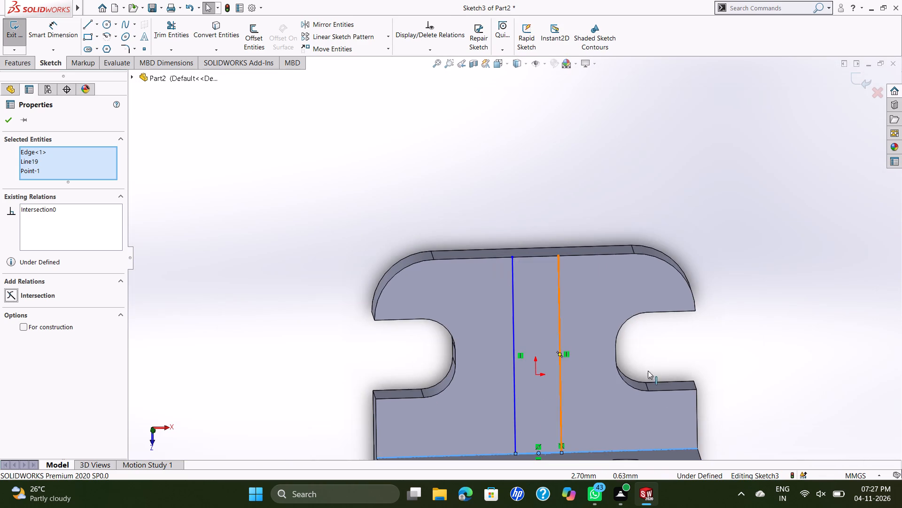
{"action": "scroll", "coordinate": [648, 376], "scroll_direction": "down", "scroll_amount": 3}
{"action": "scroll", "coordinate": [559, 397], "scroll_direction": "up", "scroll_amount": 6}
{"action": "key", "text": "Escape"}
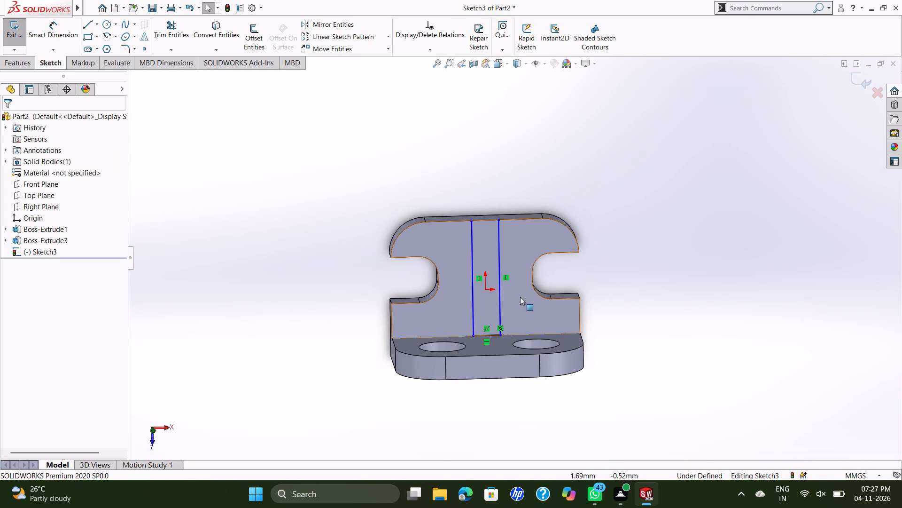
{"action": "scroll", "coordinate": [506, 307], "scroll_direction": "down", "scroll_amount": 7}
{"action": "scroll", "coordinate": [495, 349], "scroll_direction": "down", "scroll_amount": 4}
{"action": "scroll", "coordinate": [500, 281], "scroll_direction": "up", "scroll_amount": 4}
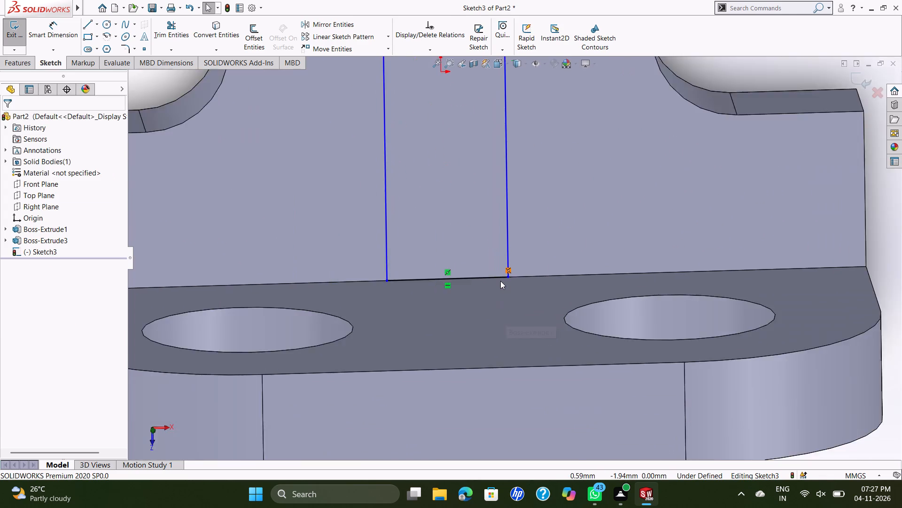
{"action": "scroll", "coordinate": [500, 281], "scroll_direction": "up", "scroll_amount": 3}
{"action": "scroll", "coordinate": [523, 233], "scroll_direction": "up", "scroll_amount": 2}
{"action": "scroll", "coordinate": [529, 200], "scroll_direction": "down", "scroll_amount": 2}
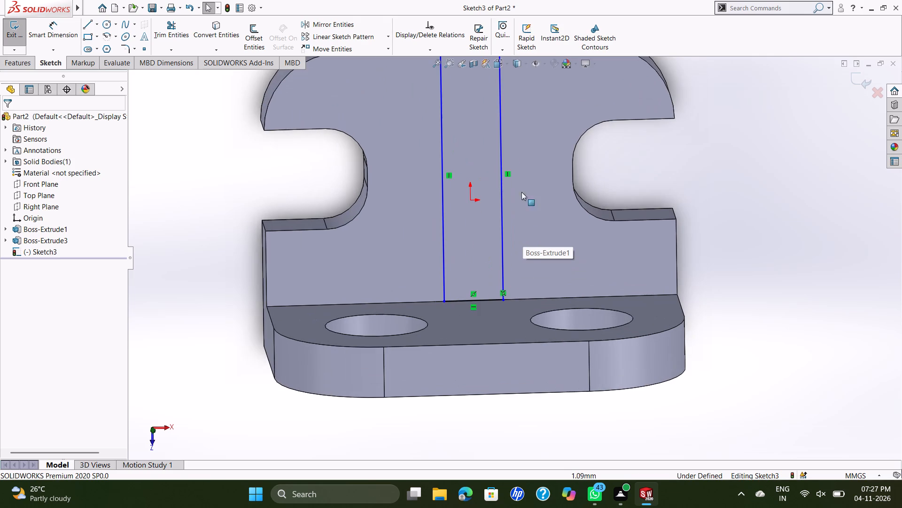
{"action": "scroll", "coordinate": [500, 159], "scroll_direction": "up", "scroll_amount": 3}
{"action": "scroll", "coordinate": [497, 156], "scroll_direction": "down", "scroll_amount": 3}
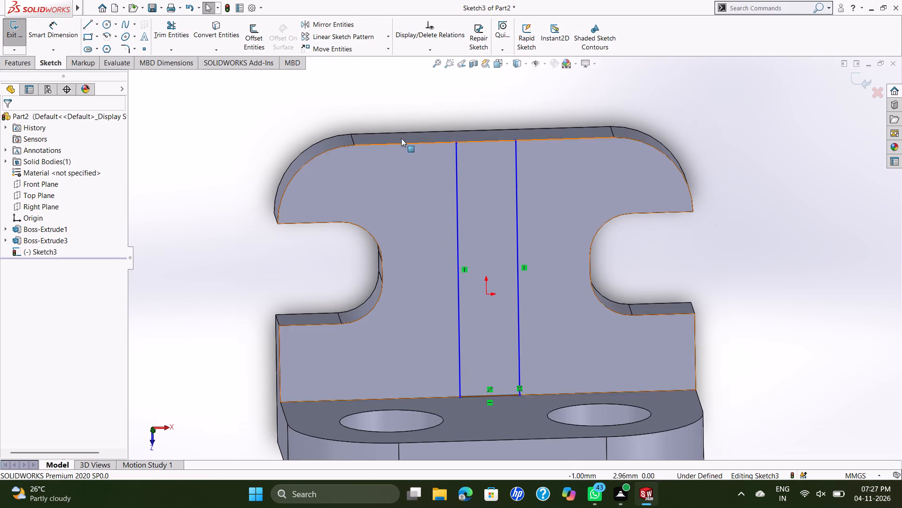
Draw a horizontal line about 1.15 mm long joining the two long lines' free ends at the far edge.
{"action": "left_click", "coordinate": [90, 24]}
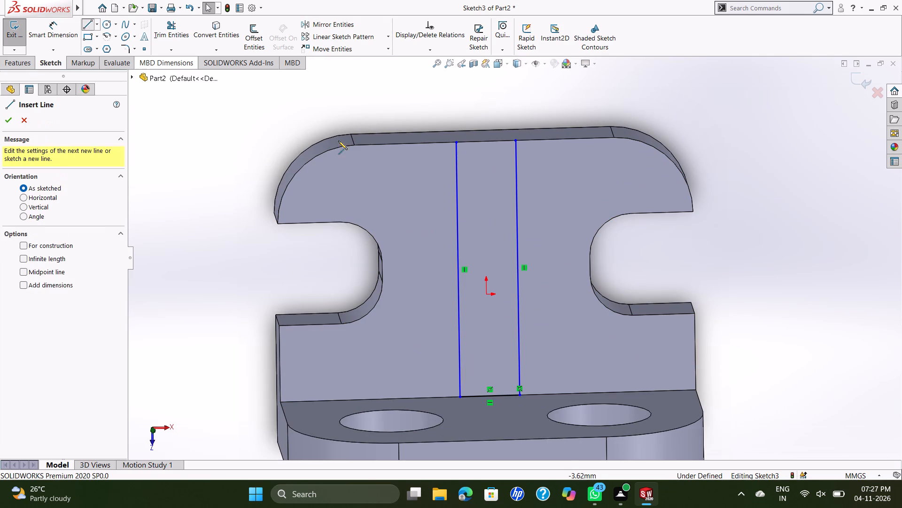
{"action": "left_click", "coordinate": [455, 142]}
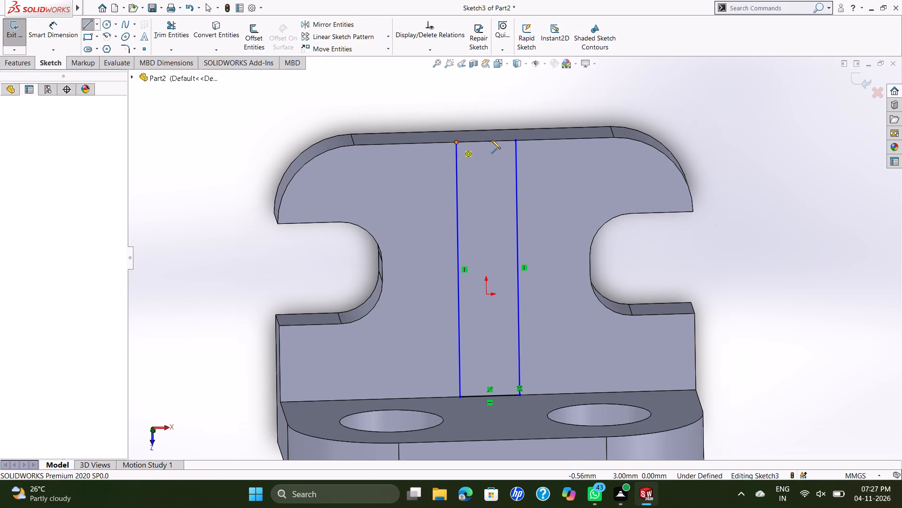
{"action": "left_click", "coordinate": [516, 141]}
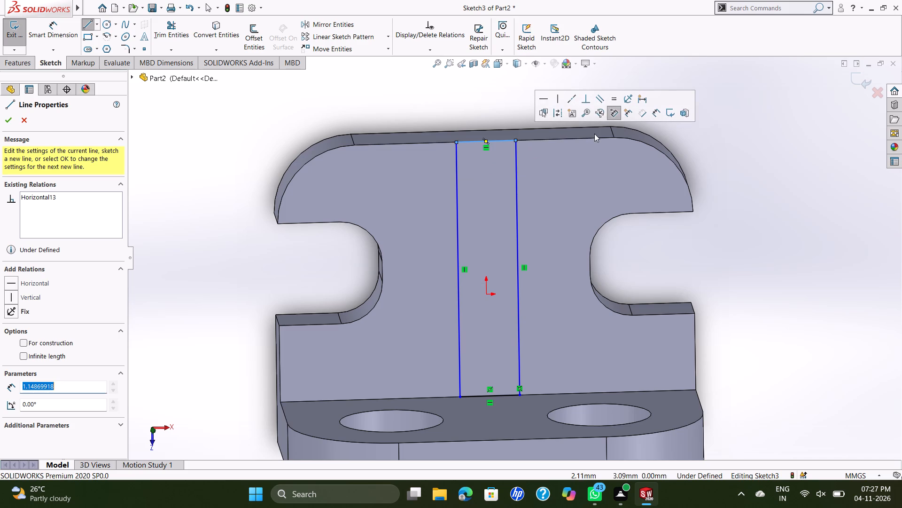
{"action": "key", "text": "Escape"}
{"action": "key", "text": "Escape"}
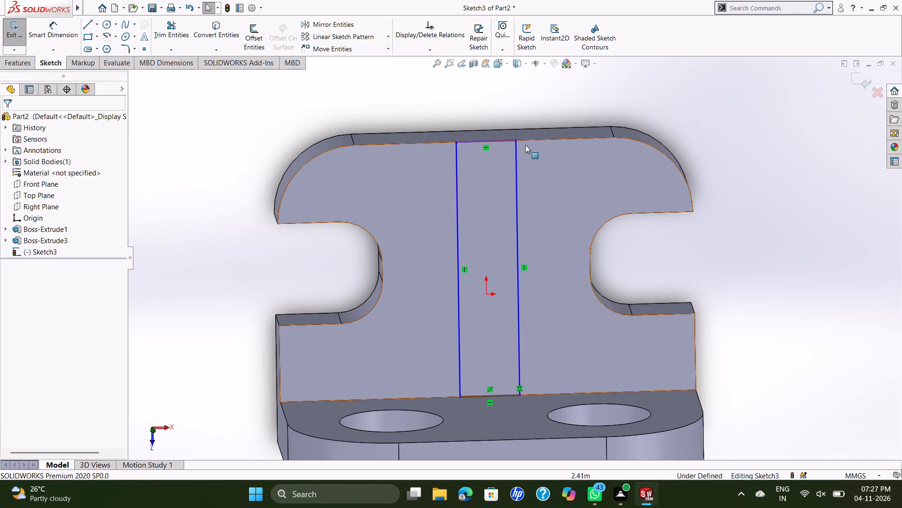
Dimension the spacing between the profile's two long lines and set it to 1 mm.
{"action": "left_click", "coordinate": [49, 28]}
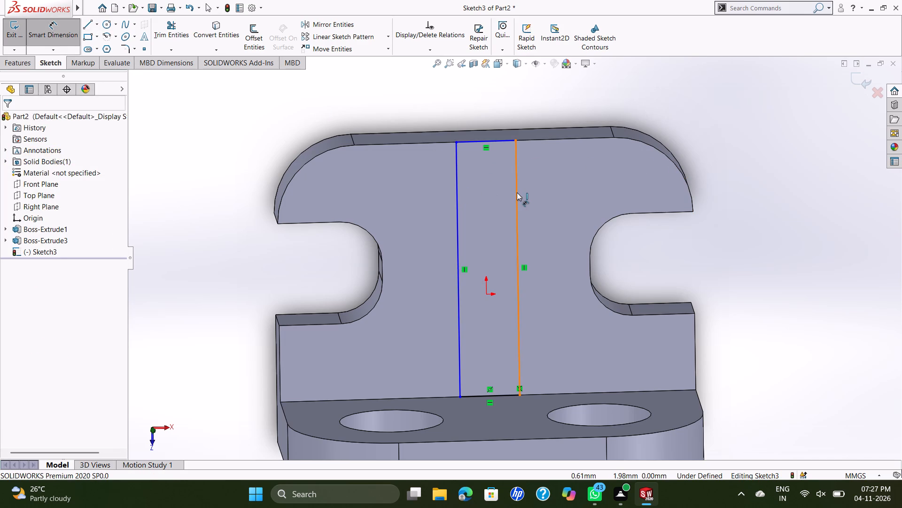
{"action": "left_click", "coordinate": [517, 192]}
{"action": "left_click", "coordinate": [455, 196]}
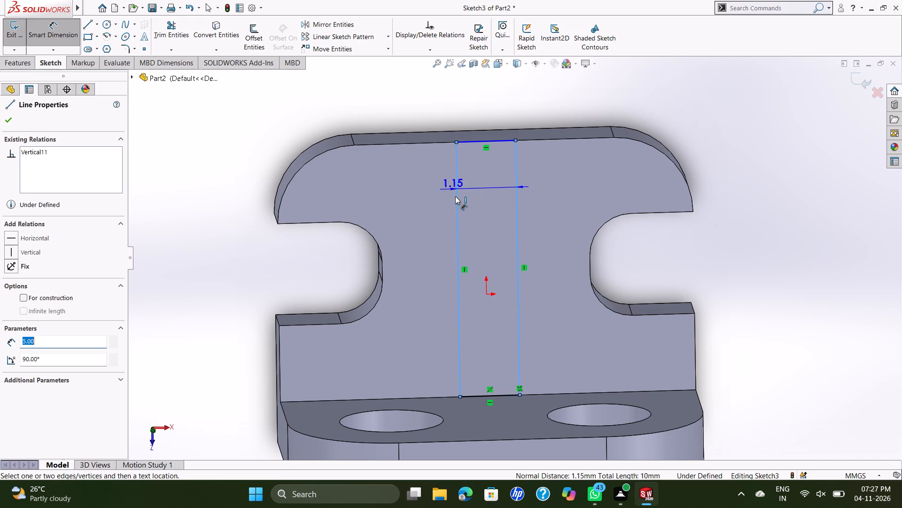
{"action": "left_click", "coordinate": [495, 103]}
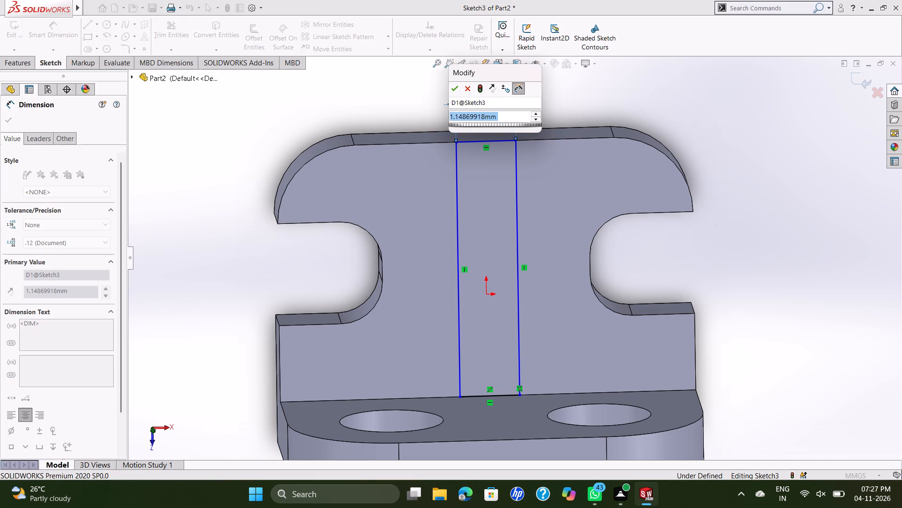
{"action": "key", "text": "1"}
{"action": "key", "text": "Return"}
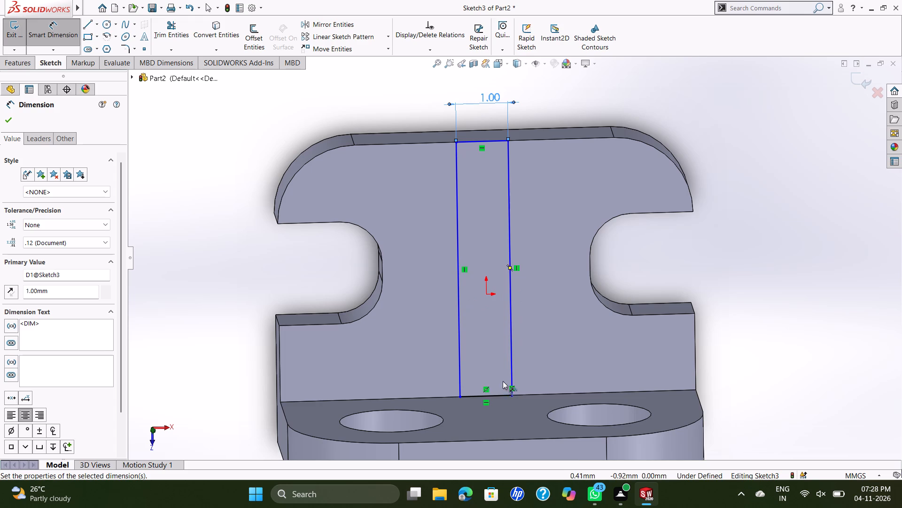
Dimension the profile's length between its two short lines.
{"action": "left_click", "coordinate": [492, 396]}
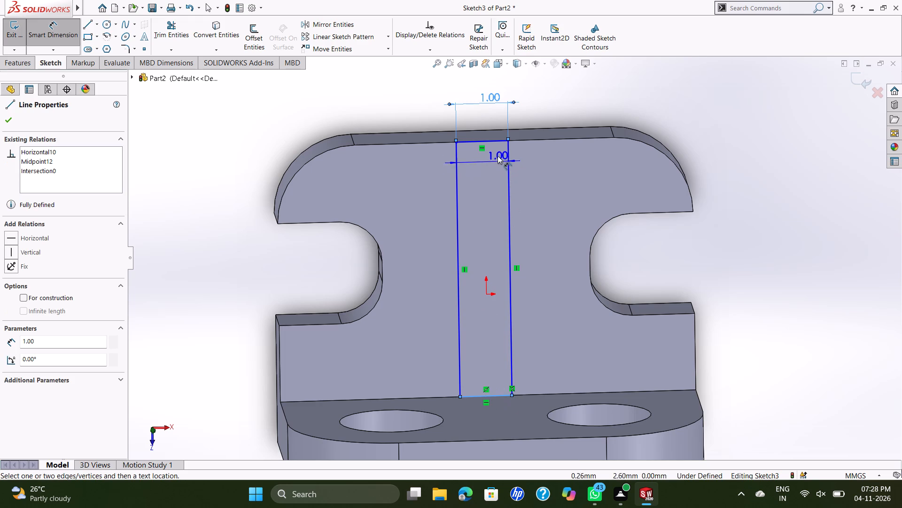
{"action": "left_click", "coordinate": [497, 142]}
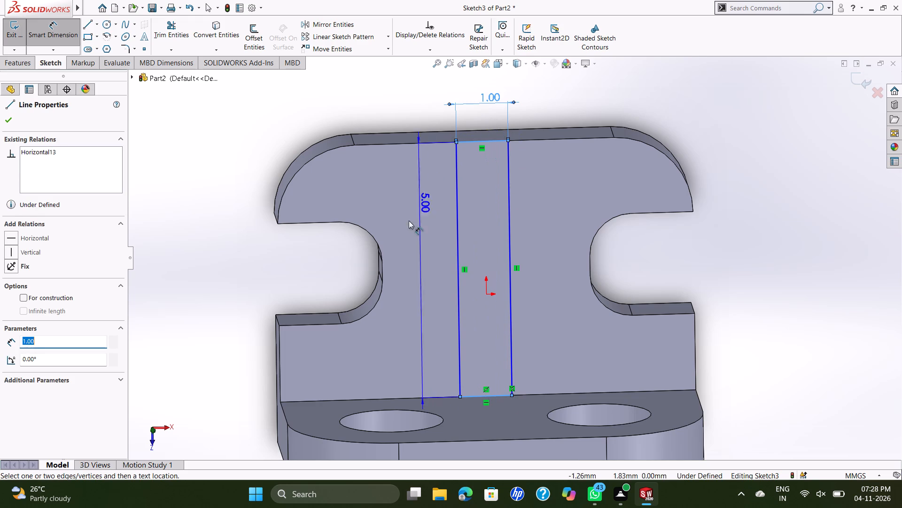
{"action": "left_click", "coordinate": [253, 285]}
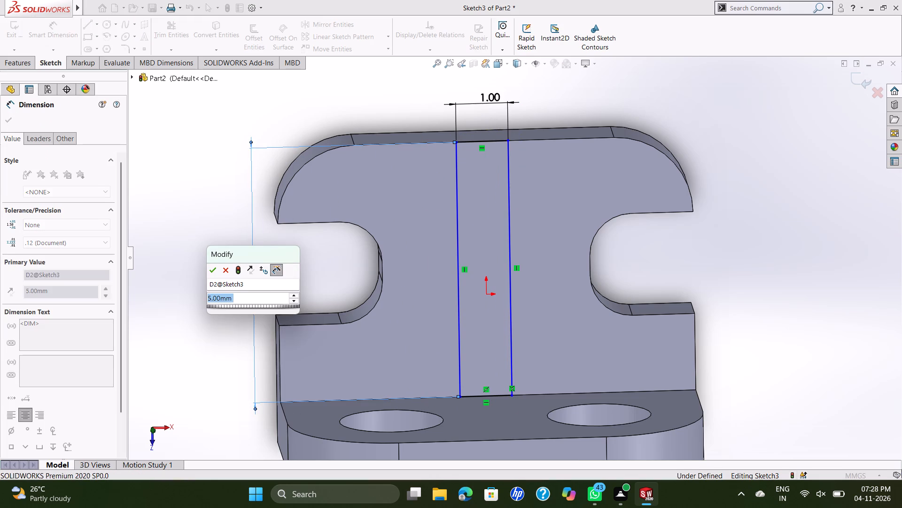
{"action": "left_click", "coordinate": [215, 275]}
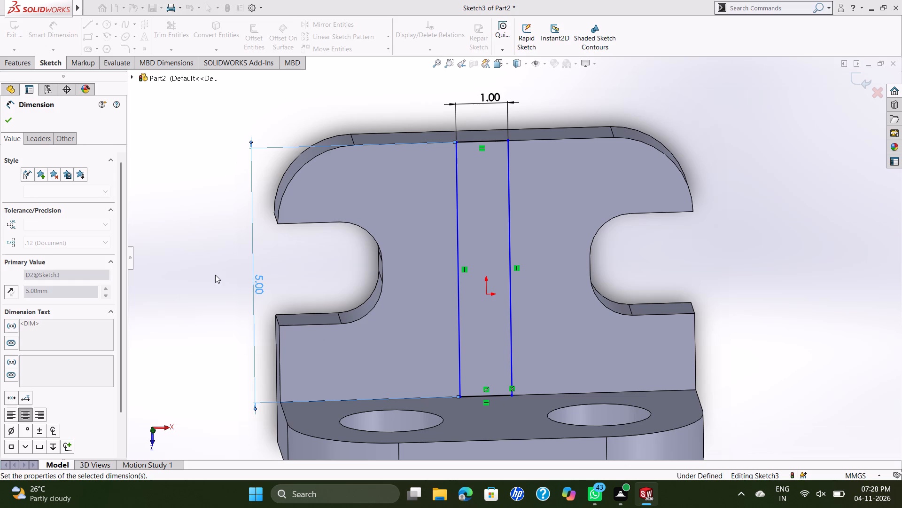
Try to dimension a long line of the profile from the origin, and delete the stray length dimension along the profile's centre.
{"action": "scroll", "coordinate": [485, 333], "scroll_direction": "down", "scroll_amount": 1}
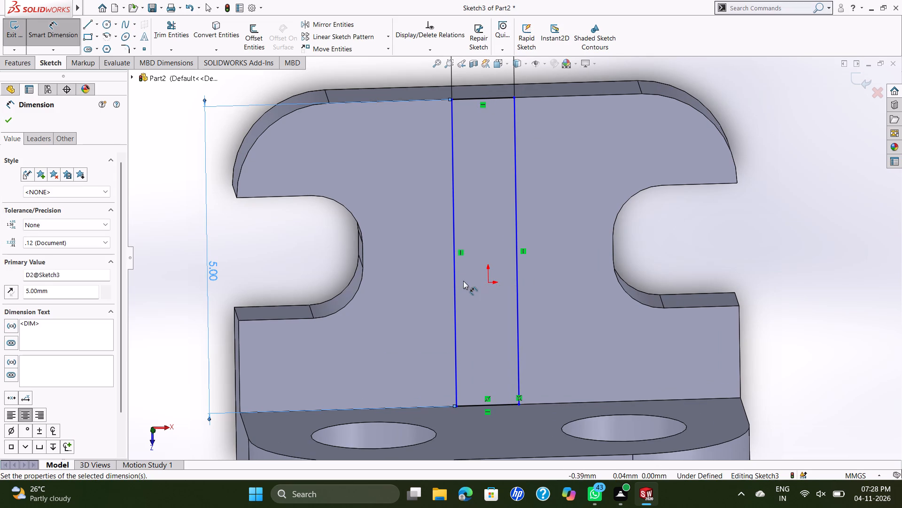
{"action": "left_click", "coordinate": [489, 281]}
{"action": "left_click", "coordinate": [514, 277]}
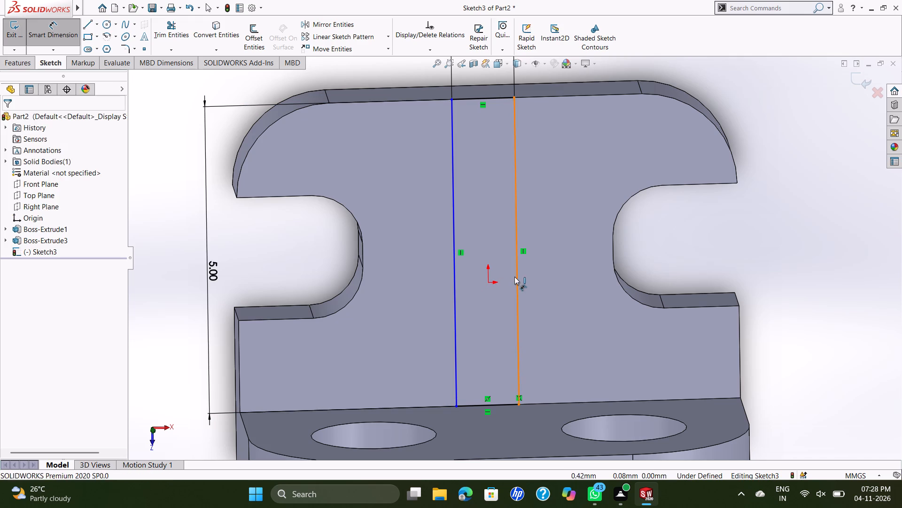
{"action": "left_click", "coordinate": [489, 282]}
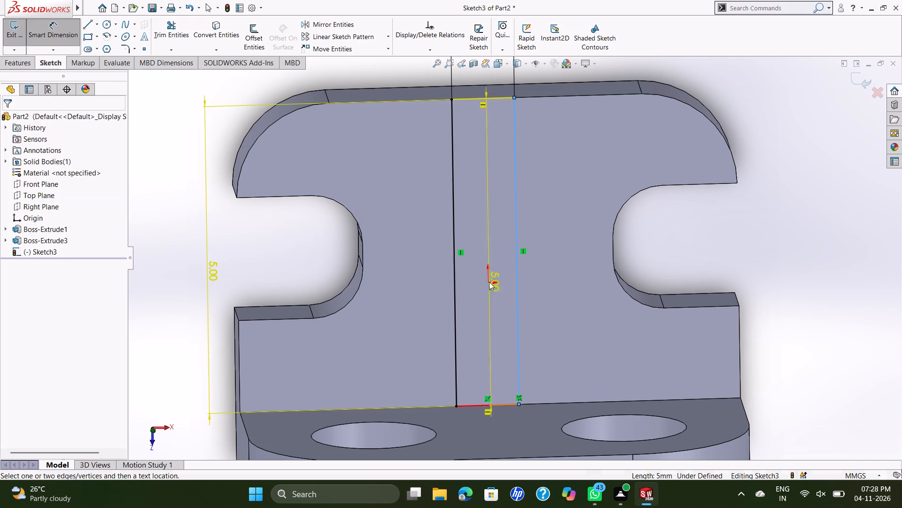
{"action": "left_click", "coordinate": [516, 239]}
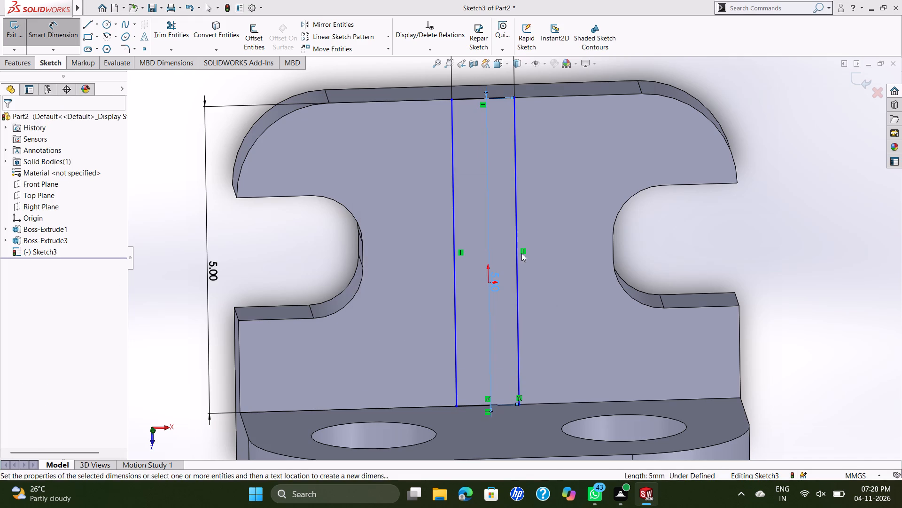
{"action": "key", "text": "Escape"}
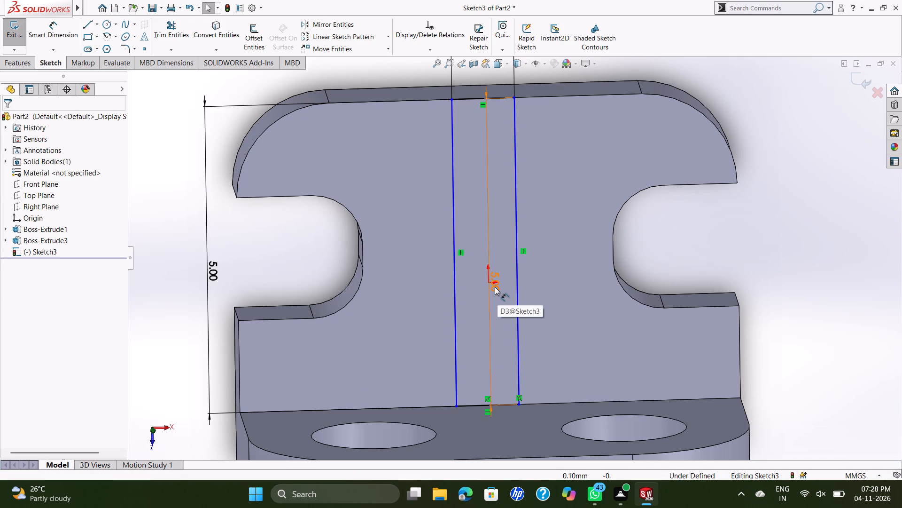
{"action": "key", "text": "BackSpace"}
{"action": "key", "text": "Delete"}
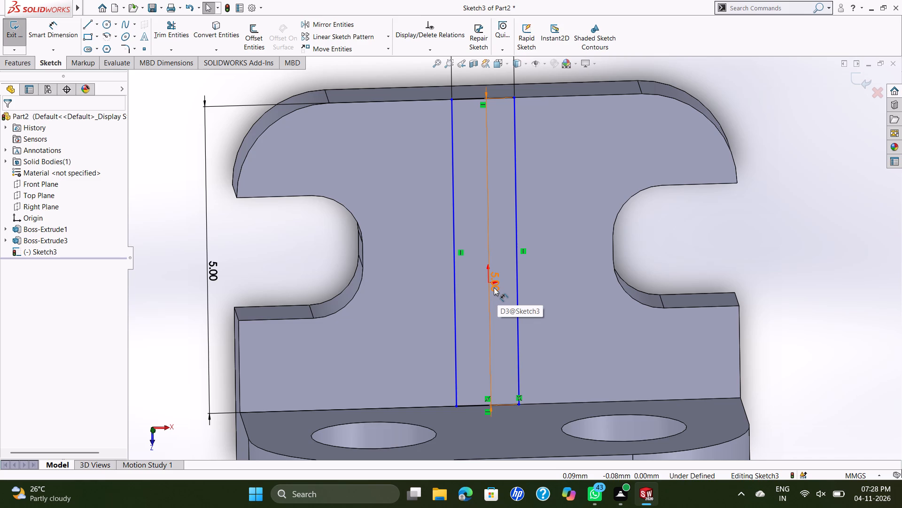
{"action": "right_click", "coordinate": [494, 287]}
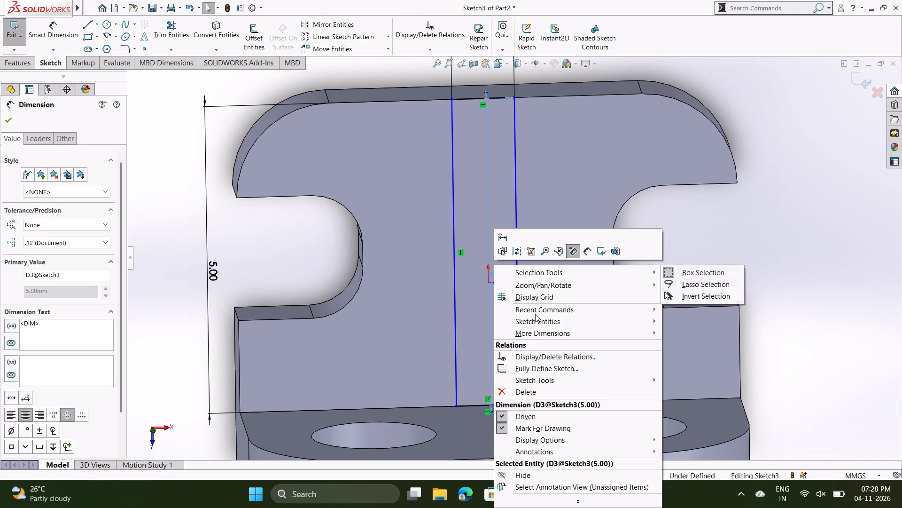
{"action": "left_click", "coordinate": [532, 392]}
Delete the profile's two long lines and both short lines together with their dimensions, leaving the sketch empty.
{"action": "scroll", "coordinate": [505, 246], "scroll_direction": "up", "scroll_amount": 3}
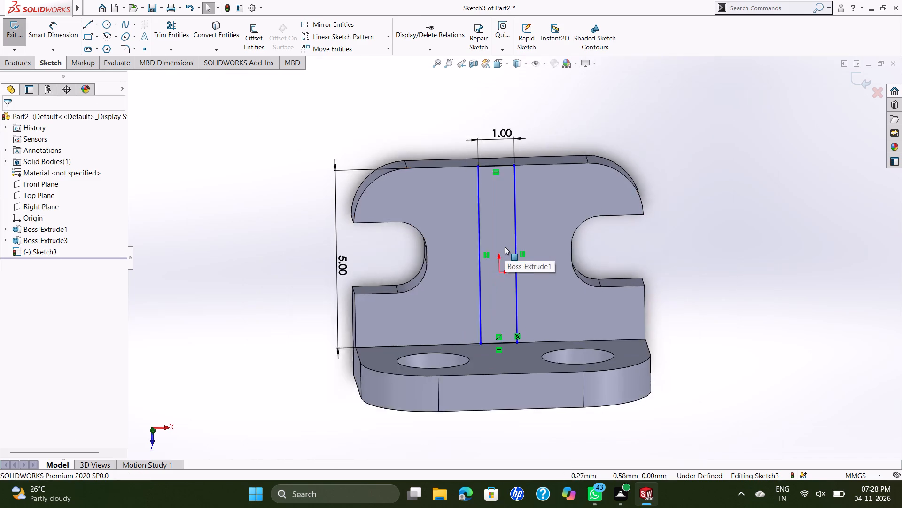
{"action": "scroll", "coordinate": [505, 246], "scroll_direction": "up", "scroll_amount": 1}
{"action": "scroll", "coordinate": [528, 257], "scroll_direction": "down", "scroll_amount": 2}
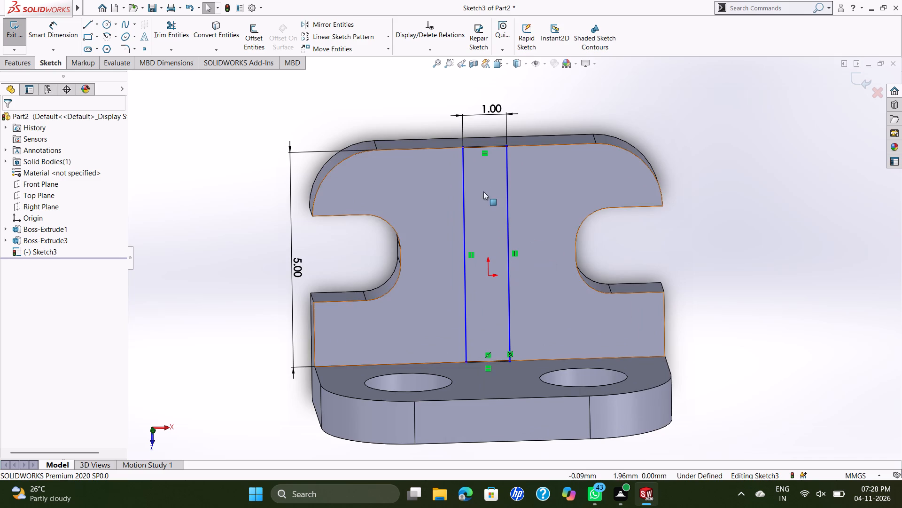
{"action": "left_click", "coordinate": [505, 188]}
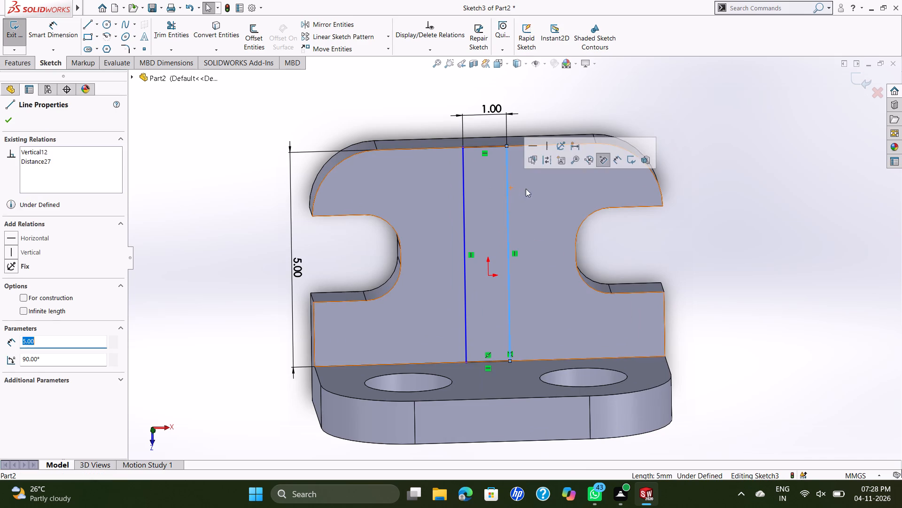
{"action": "key", "text": "Delete"}
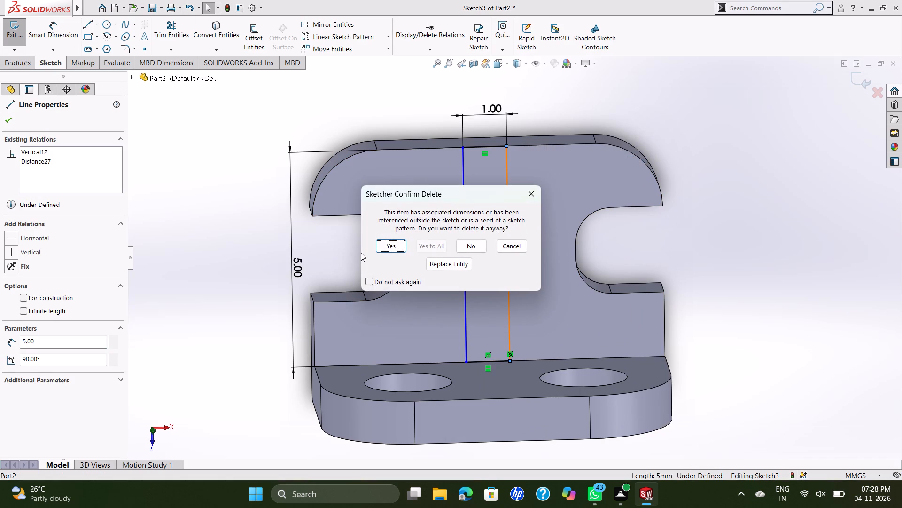
{"action": "left_click", "coordinate": [383, 246]}
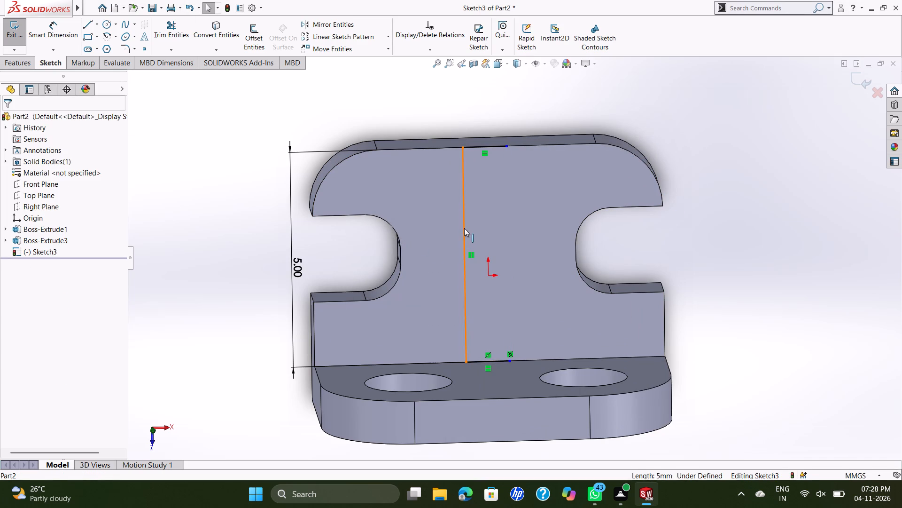
{"action": "left_click", "coordinate": [464, 228]}
{"action": "key", "text": "Delete"}
{"action": "left_click", "coordinate": [489, 145]}
{"action": "key", "text": "Delete"}
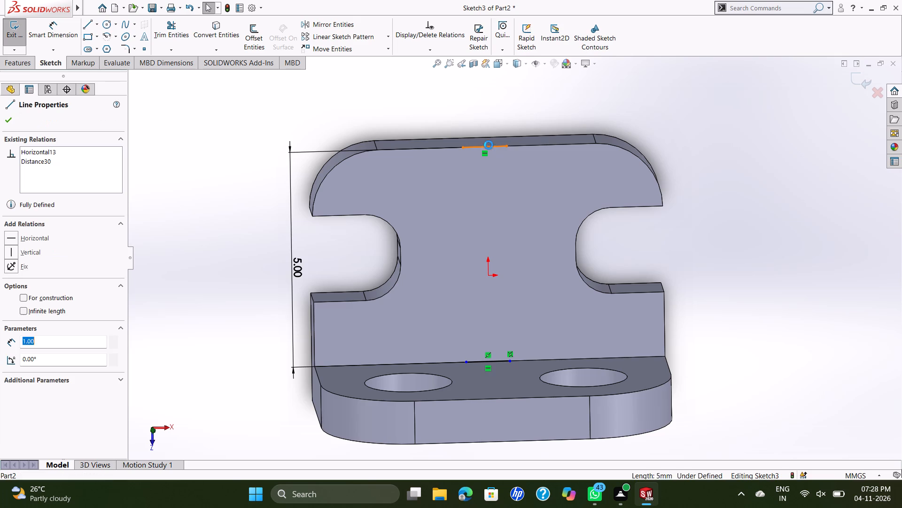
{"action": "left_click", "coordinate": [399, 246]}
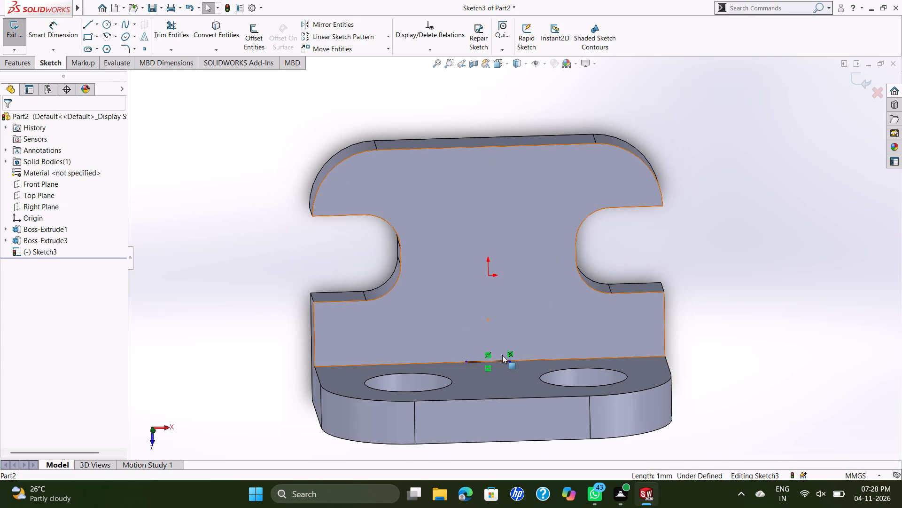
{"action": "left_click", "coordinate": [500, 361]}
{"action": "key", "text": "Delete"}
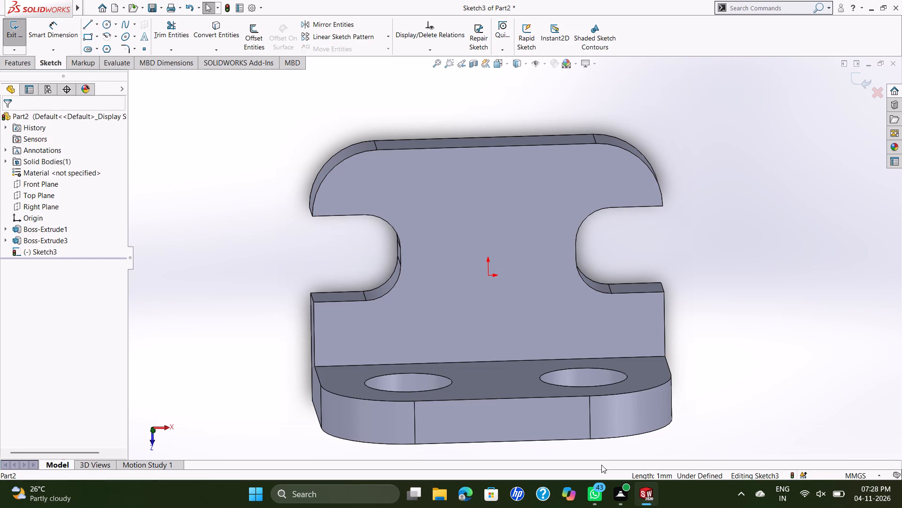
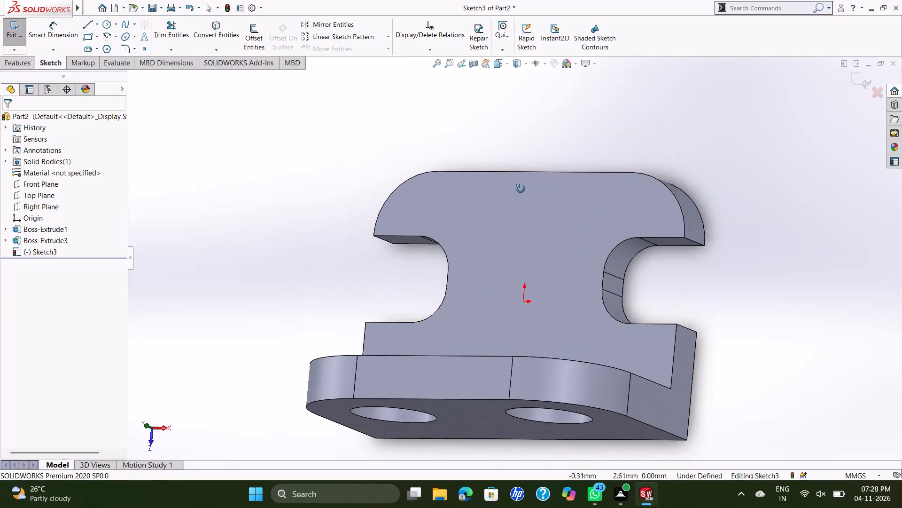
Examine the bracket from several sides, ending on the upright plate's face with the two-hole flange in view.
{"action": "middle_click_drag", "start_coordinate": [718, 373], "coordinate": [680, 365]}
{"action": "scroll", "coordinate": [718, 374], "scroll_direction": "down", "scroll_amount": 1}
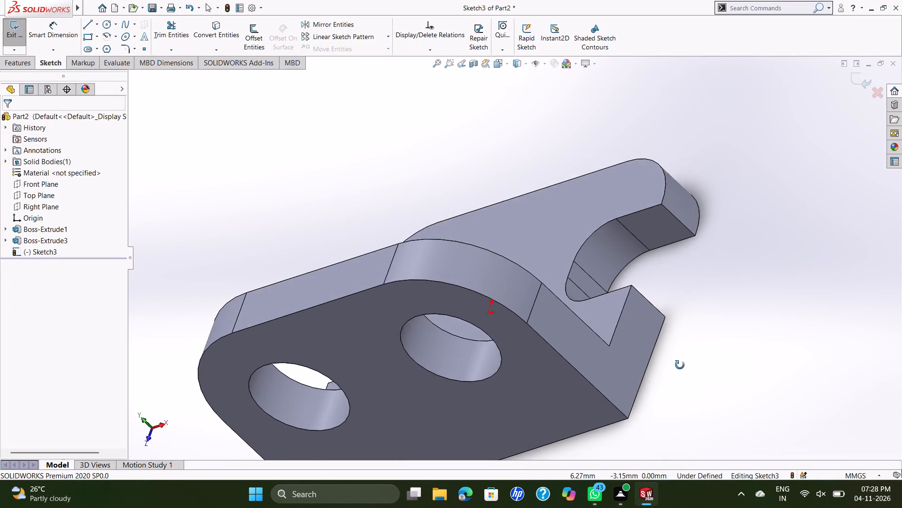
{"action": "middle_click_drag", "start_coordinate": [680, 365], "coordinate": [674, 353]}
{"action": "middle_click_drag", "start_coordinate": [737, 204], "coordinate": [778, 324]}
{"action": "middle_click_drag", "start_coordinate": [675, 289], "coordinate": [703, 337]}
{"action": "scroll", "coordinate": [608, 317], "scroll_direction": "down", "scroll_amount": 1}
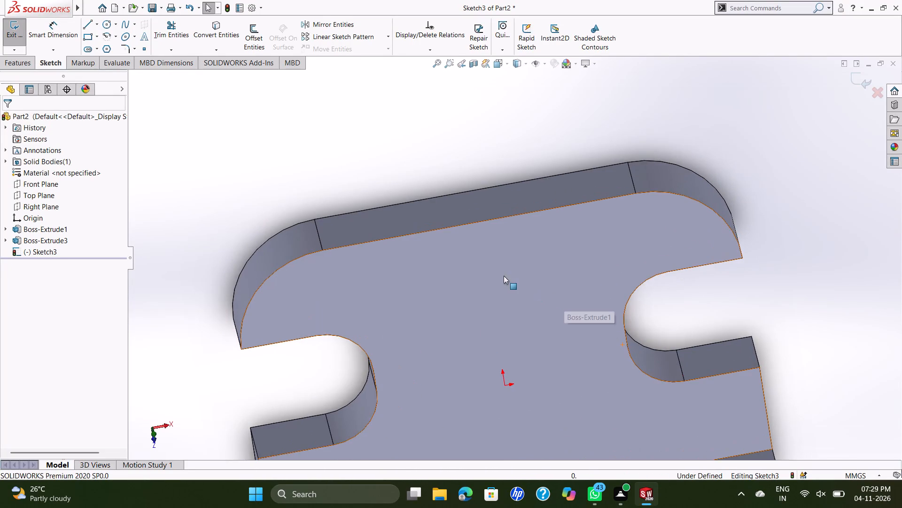
{"action": "scroll", "coordinate": [502, 272], "scroll_direction": "down", "scroll_amount": 2}
{"action": "scroll", "coordinate": [524, 326], "scroll_direction": "up", "scroll_amount": 7}
{"action": "scroll", "coordinate": [535, 342], "scroll_direction": "down", "scroll_amount": 2}
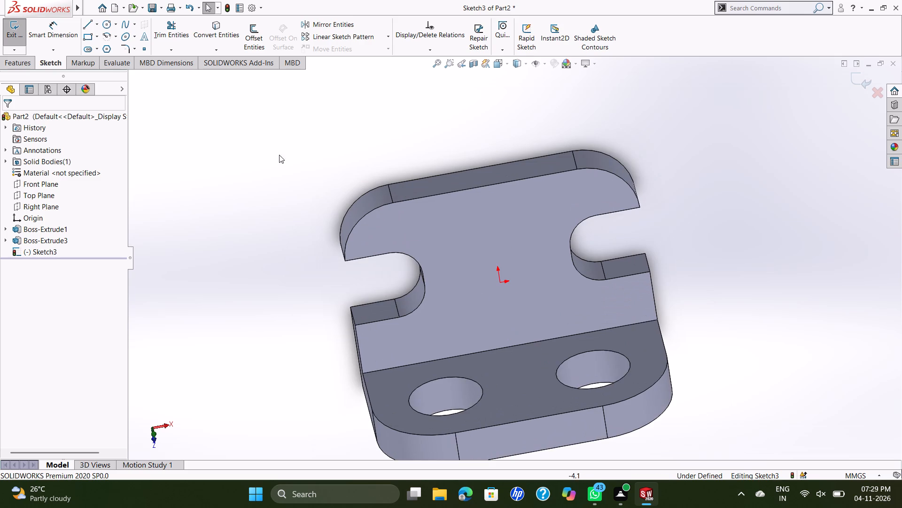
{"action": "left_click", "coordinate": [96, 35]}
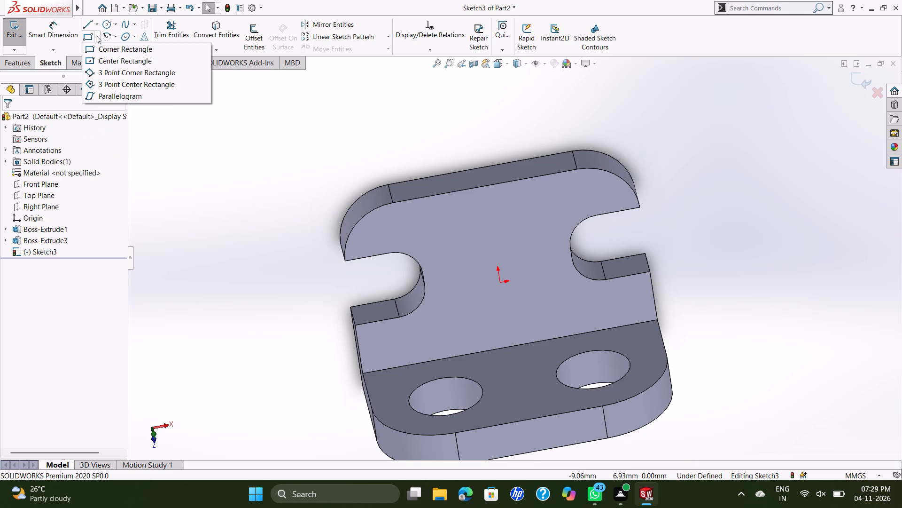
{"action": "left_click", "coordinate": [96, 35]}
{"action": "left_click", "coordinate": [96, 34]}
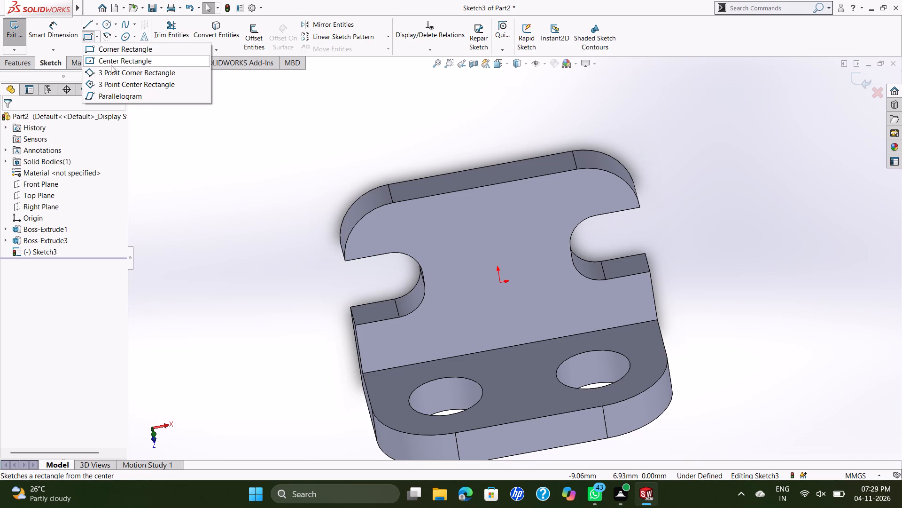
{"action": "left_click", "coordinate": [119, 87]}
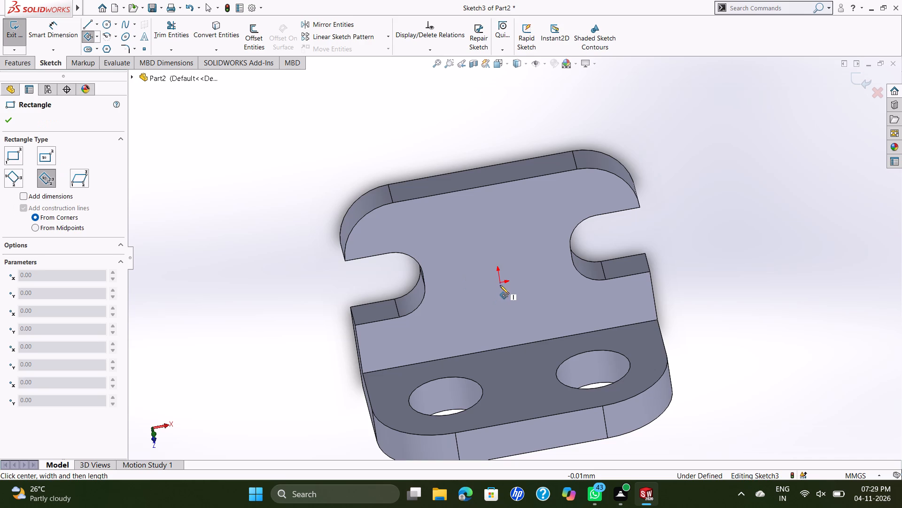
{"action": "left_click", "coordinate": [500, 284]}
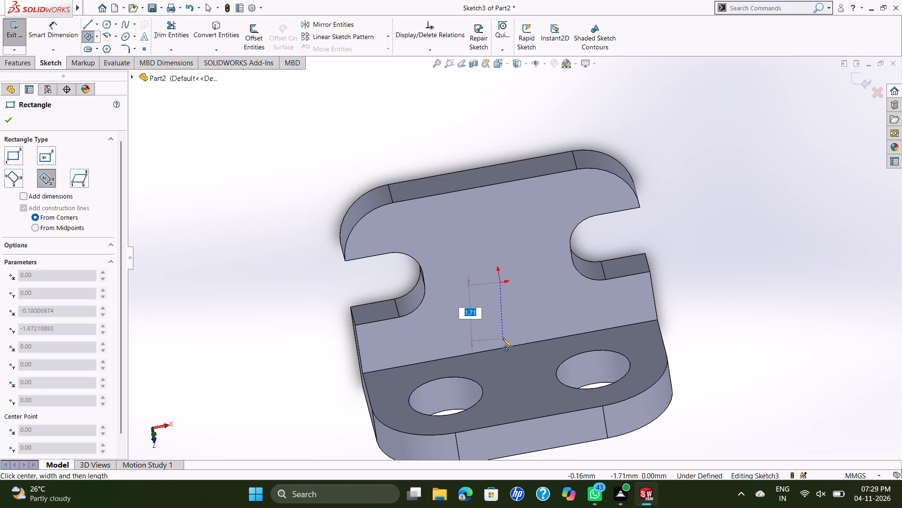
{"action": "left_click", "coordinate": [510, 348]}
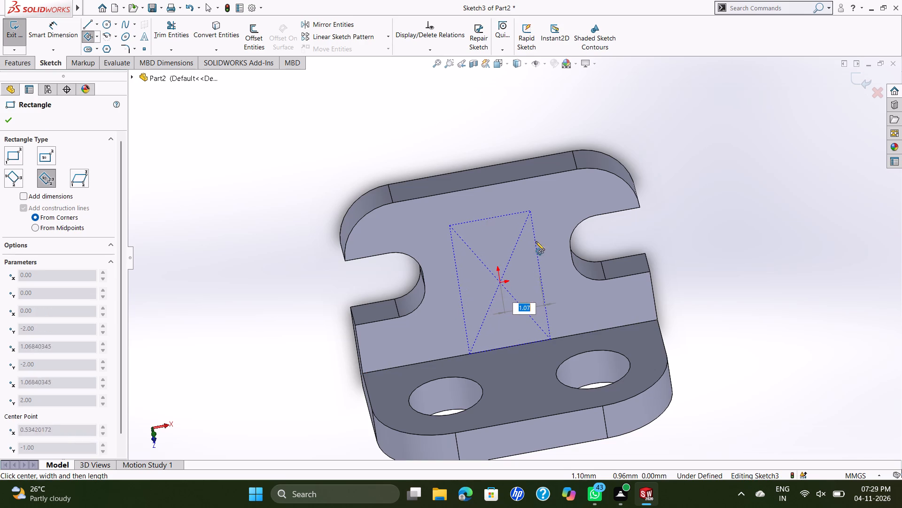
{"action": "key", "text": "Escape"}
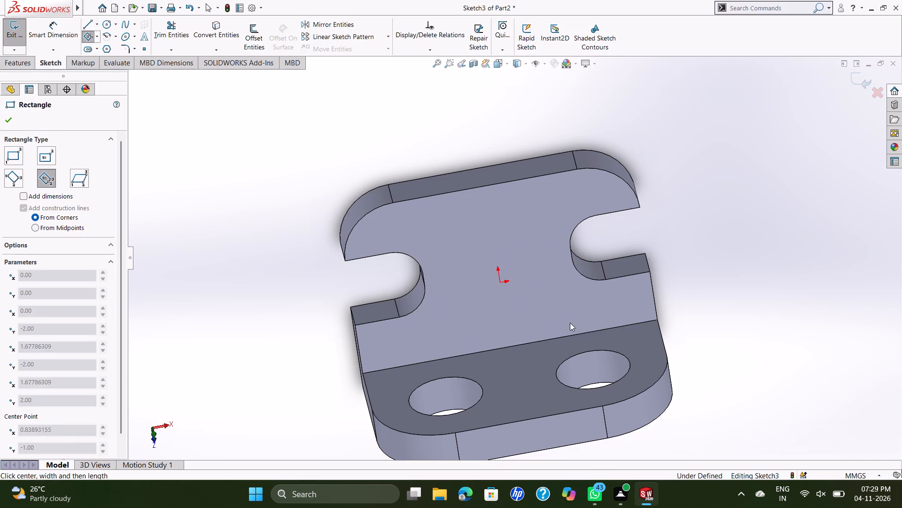
Sketch a 3 Point Center Rectangle centred on the bend edge's midpoint, reaching the plate's top edge, about 2.14 mm wide and 10 mm long.
{"action": "left_click", "coordinate": [91, 35]}
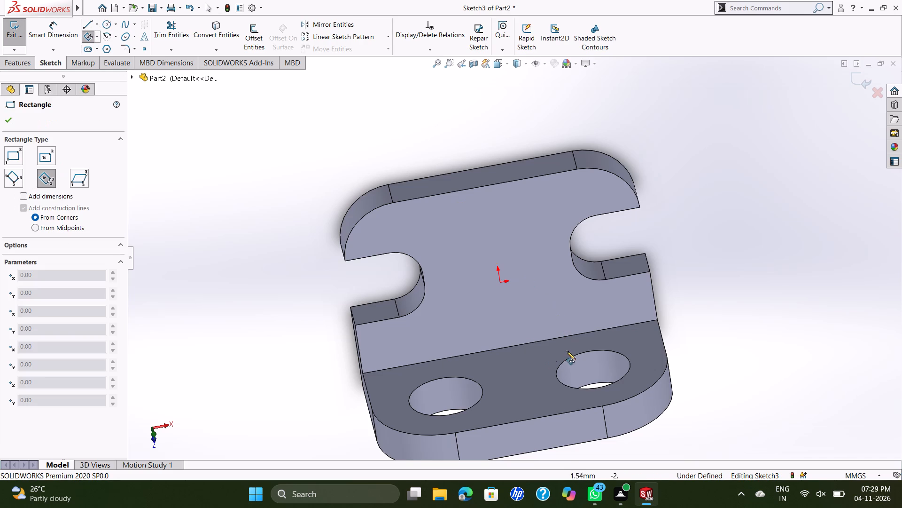
{"action": "left_click", "coordinate": [508, 345]}
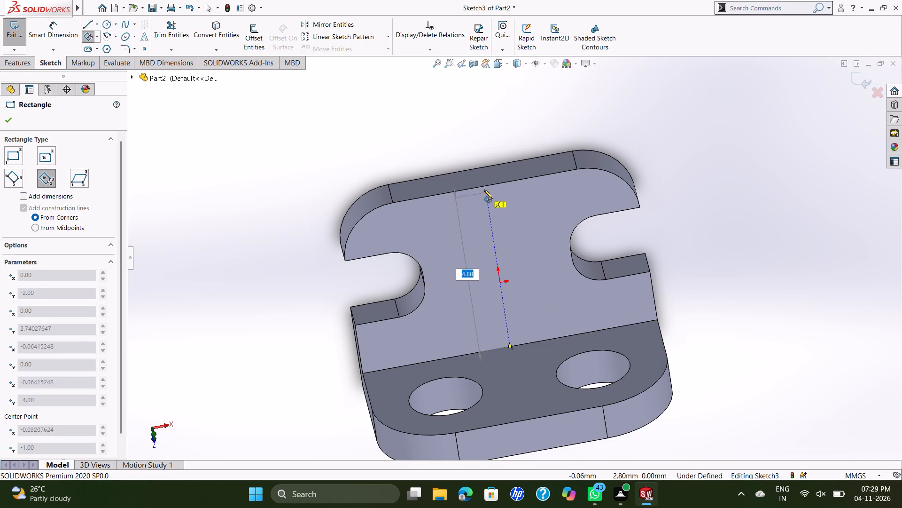
{"action": "left_click", "coordinate": [483, 186]}
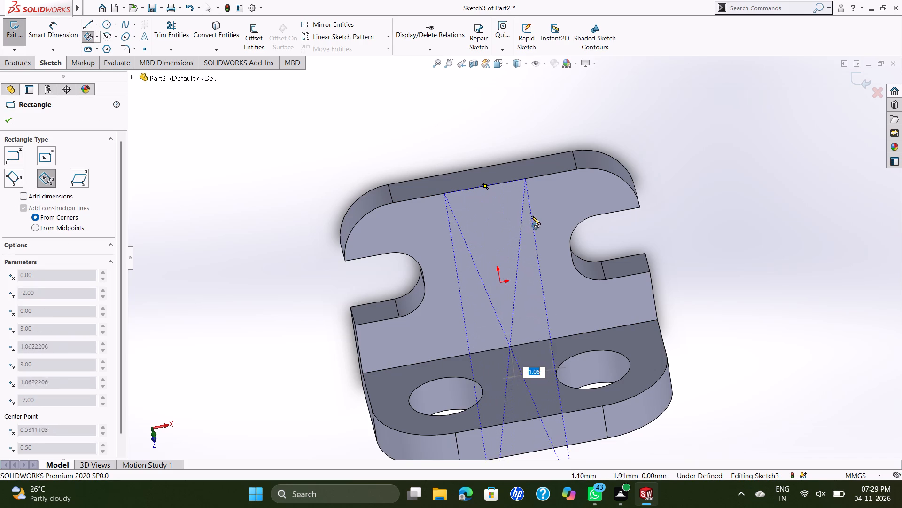
{"action": "scroll", "coordinate": [521, 306], "scroll_direction": "up", "scroll_amount": 2}
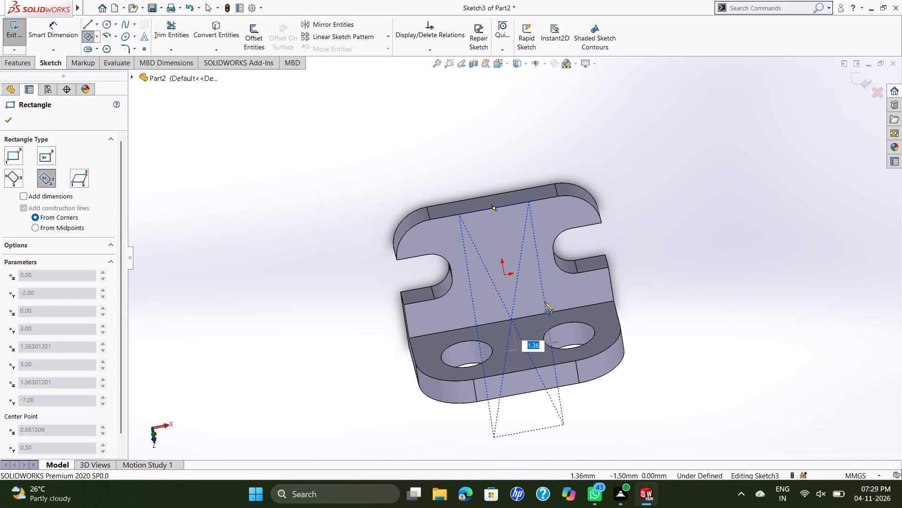
{"action": "left_click", "coordinate": [537, 306]}
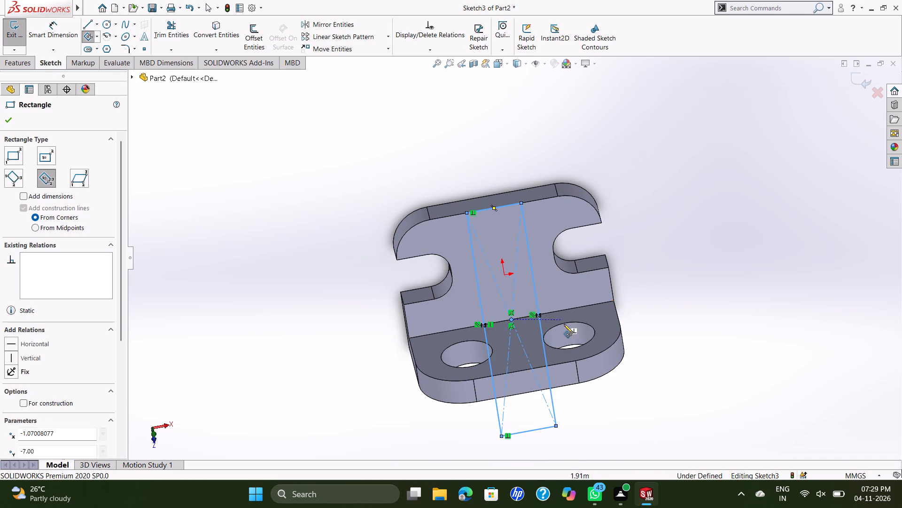
{"action": "key", "text": "Escape"}
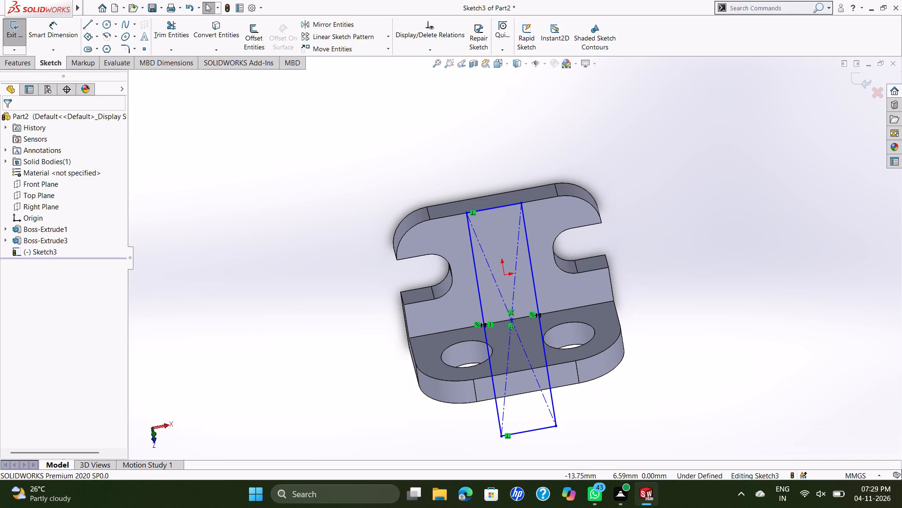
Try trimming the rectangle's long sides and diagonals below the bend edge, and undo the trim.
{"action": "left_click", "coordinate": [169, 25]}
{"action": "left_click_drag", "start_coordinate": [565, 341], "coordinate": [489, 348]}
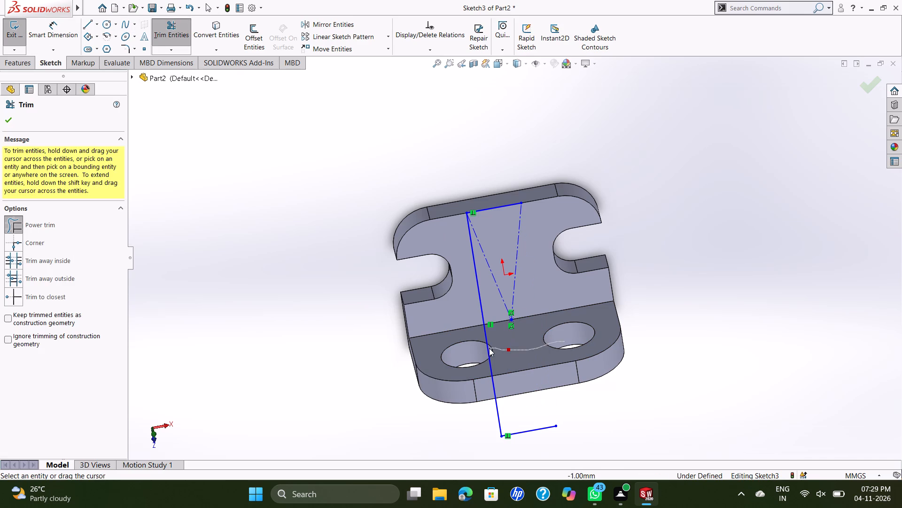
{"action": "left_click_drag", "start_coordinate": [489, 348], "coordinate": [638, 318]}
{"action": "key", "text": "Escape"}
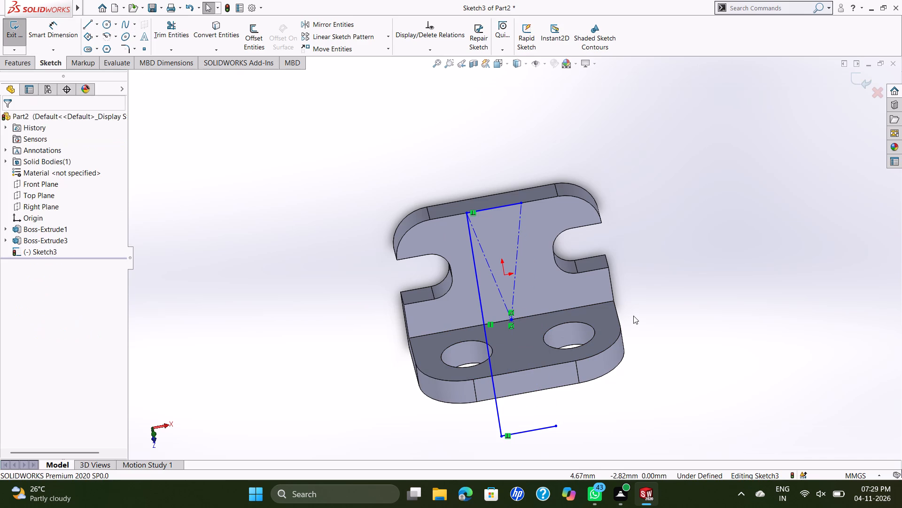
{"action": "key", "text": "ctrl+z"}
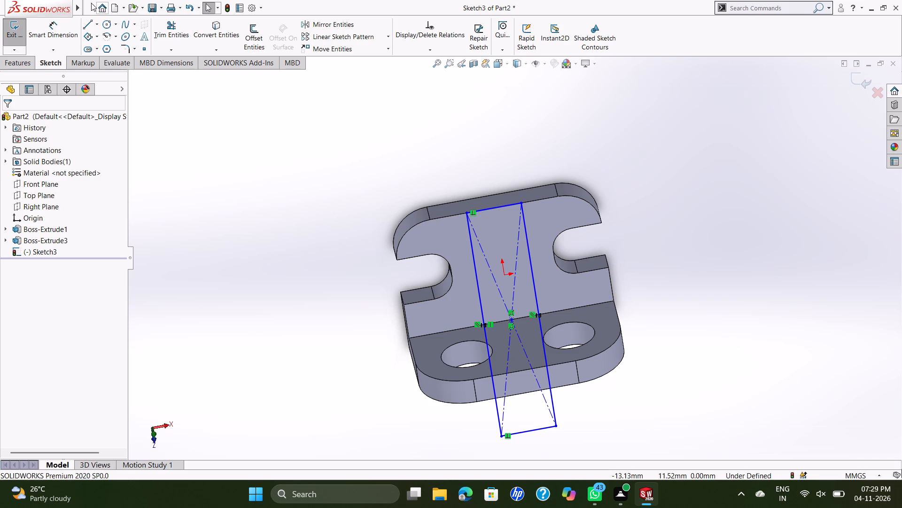
Draw a horizontal line about 2.14 mm long along the bend edge, joining the rectangle's two long sides.
{"action": "left_click", "coordinate": [88, 26]}
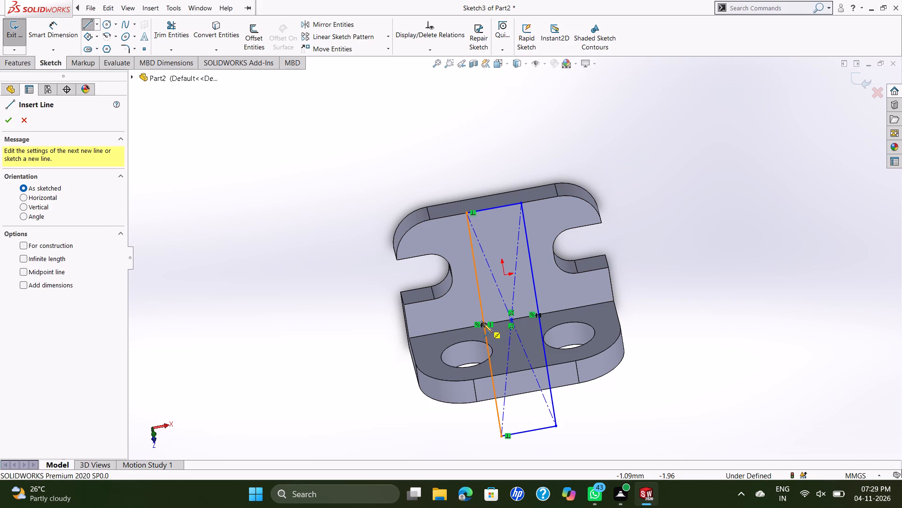
{"action": "left_click", "coordinate": [483, 324]}
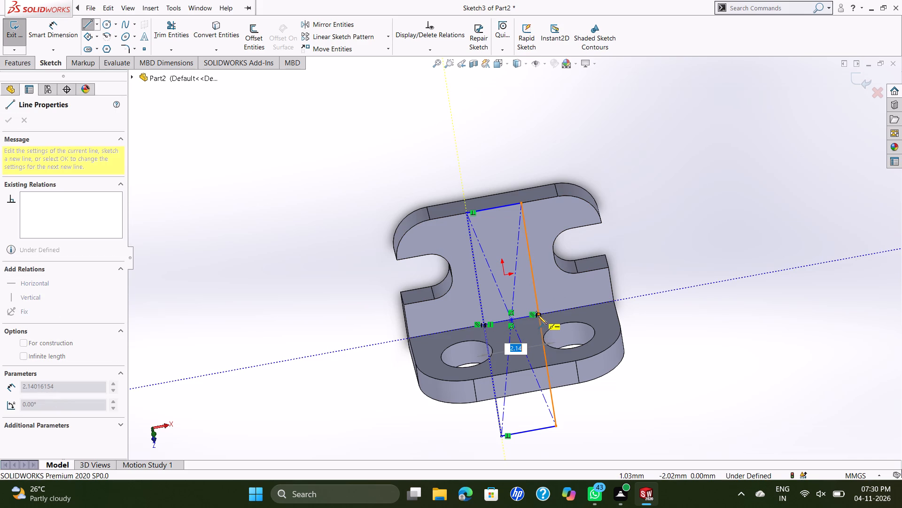
{"action": "left_click", "coordinate": [538, 314]}
{"action": "key", "text": "Escape"}
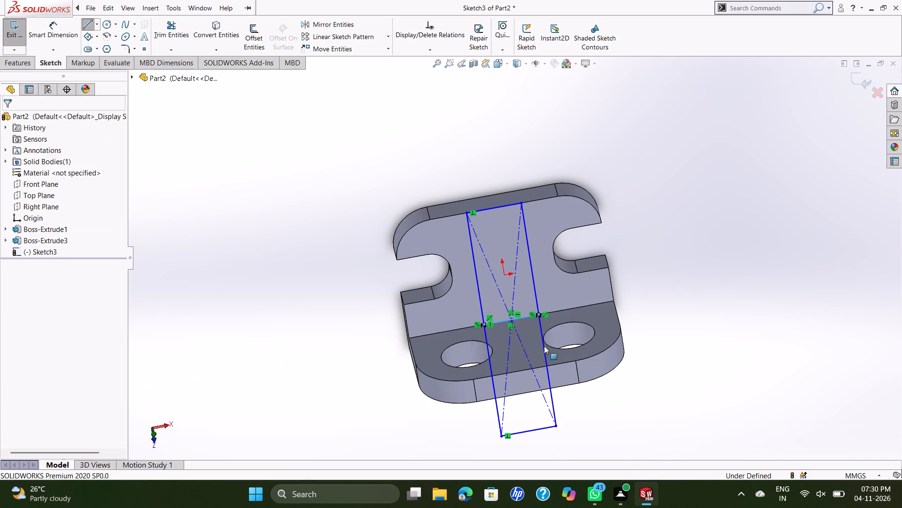
Trim away the rectangle's portion below the new line and both construction diagonals, leaving a closed profile on the plate.
{"action": "left_click", "coordinate": [174, 23]}
{"action": "left_click_drag", "start_coordinate": [550, 340], "coordinate": [473, 350]}
{"action": "left_click_drag", "start_coordinate": [530, 390], "coordinate": [549, 441]}
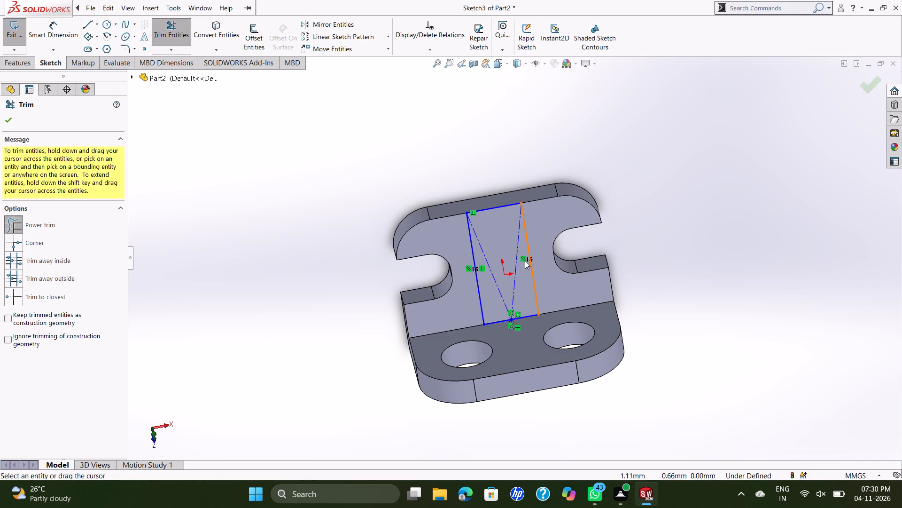
{"action": "left_click_drag", "start_coordinate": [520, 269], "coordinate": [497, 289]}
{"action": "key", "text": "Escape"}
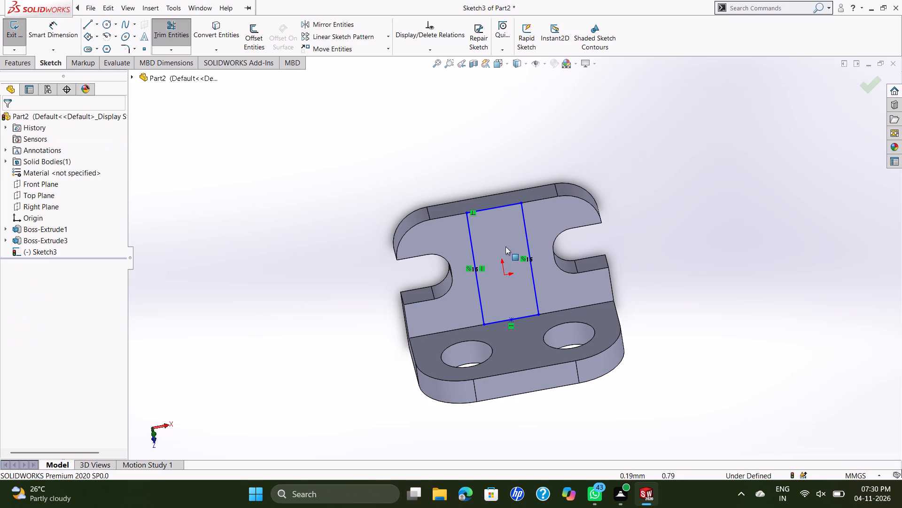
{"action": "key", "text": "Escape"}
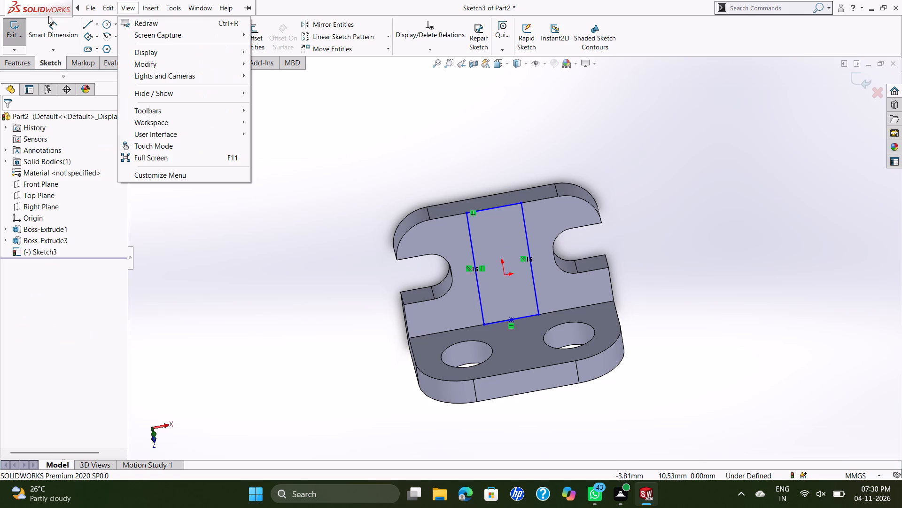
Dimension the length of the profile's long side with Smart Dimension, keeping its drawn value.
{"action": "left_click", "coordinate": [55, 26]}
{"action": "left_click", "coordinate": [467, 230]}
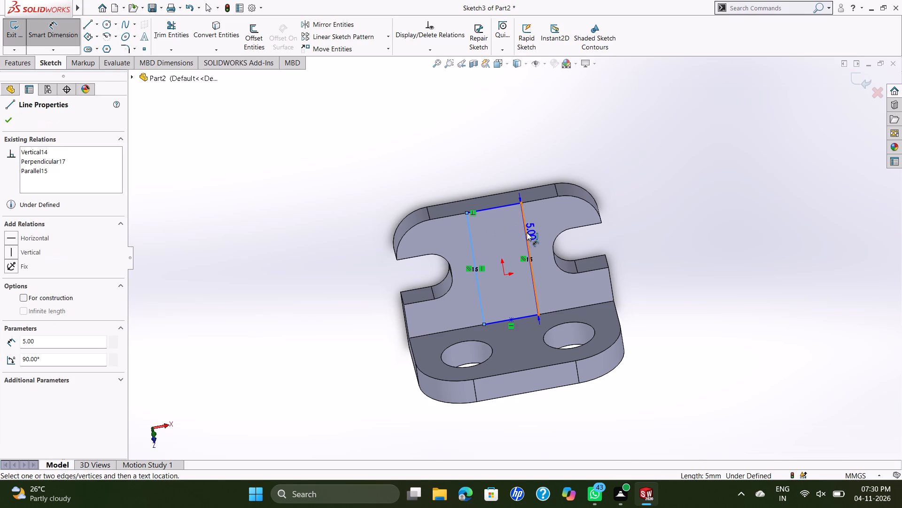
{"action": "left_click", "coordinate": [531, 233]}
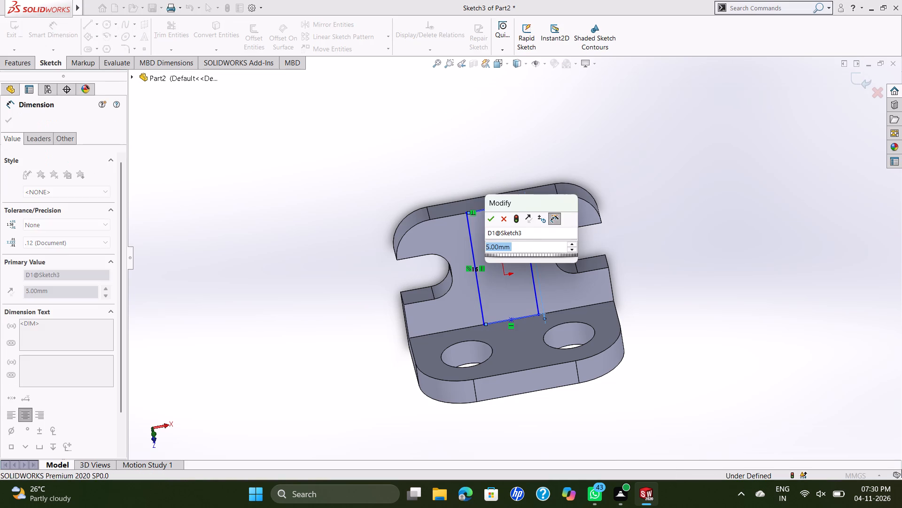
{"action": "key", "text": "Escape"}
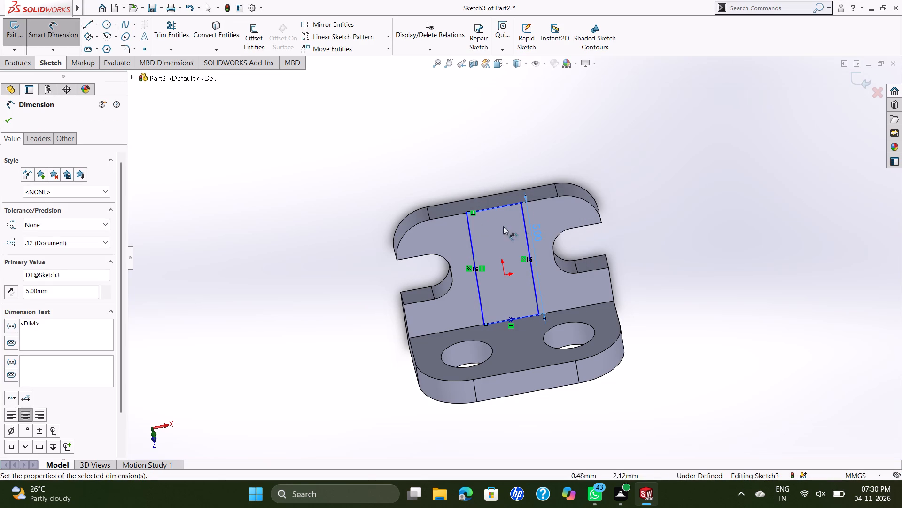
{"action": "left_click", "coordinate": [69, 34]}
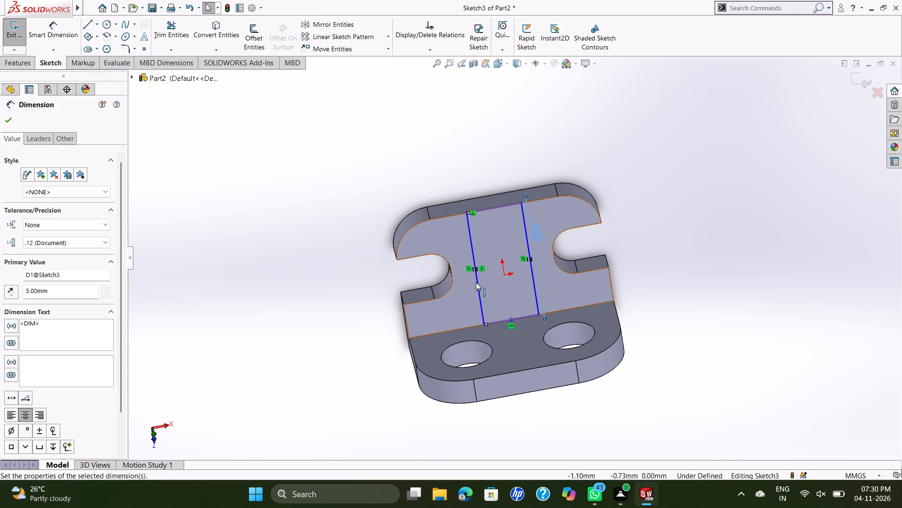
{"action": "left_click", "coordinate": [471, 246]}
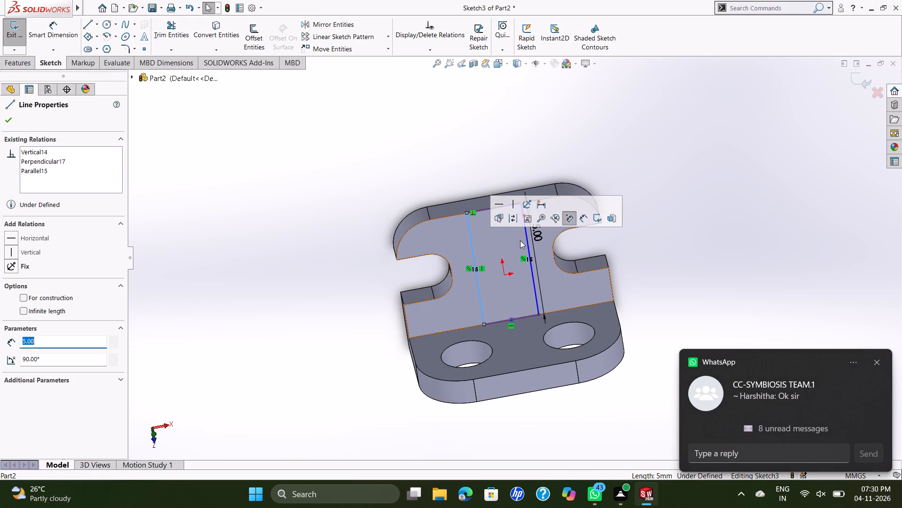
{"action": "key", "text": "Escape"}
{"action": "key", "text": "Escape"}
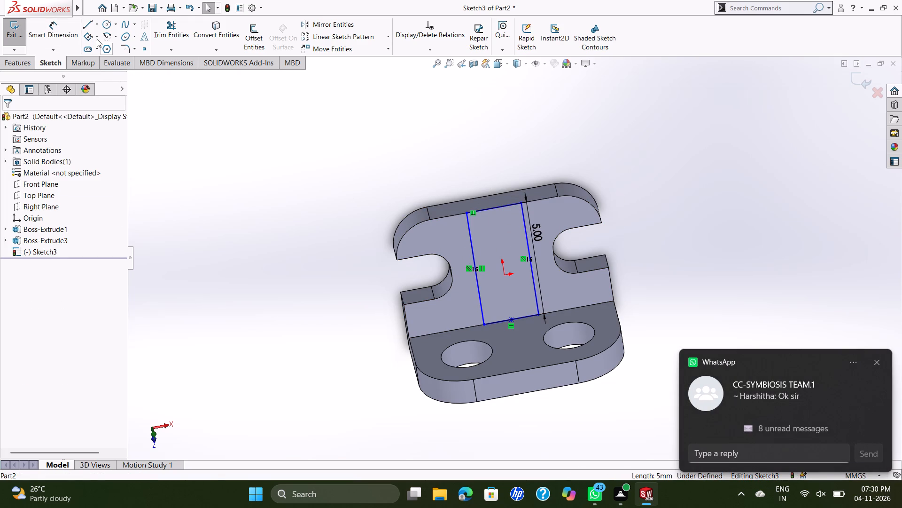
Dimension the distance between the profile's two long sides and set it to 1 mm.
{"action": "left_click", "coordinate": [57, 27]}
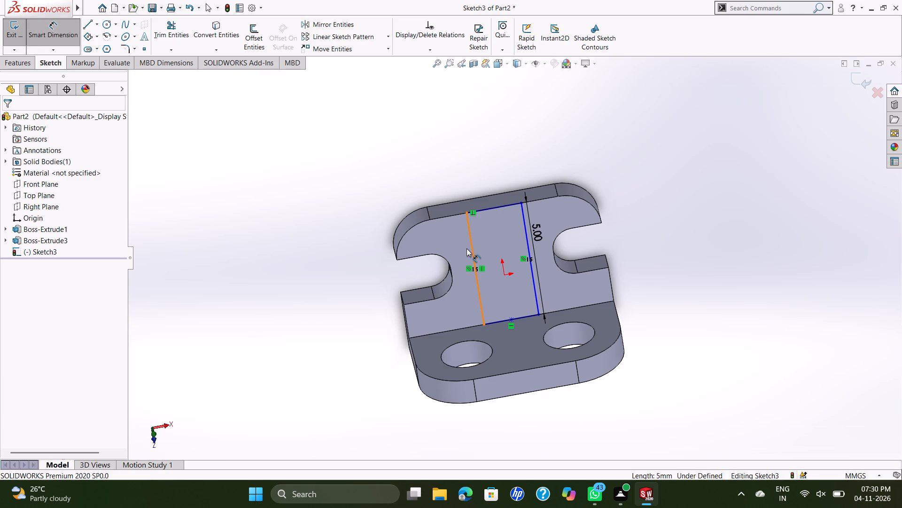
{"action": "left_click", "coordinate": [472, 250]}
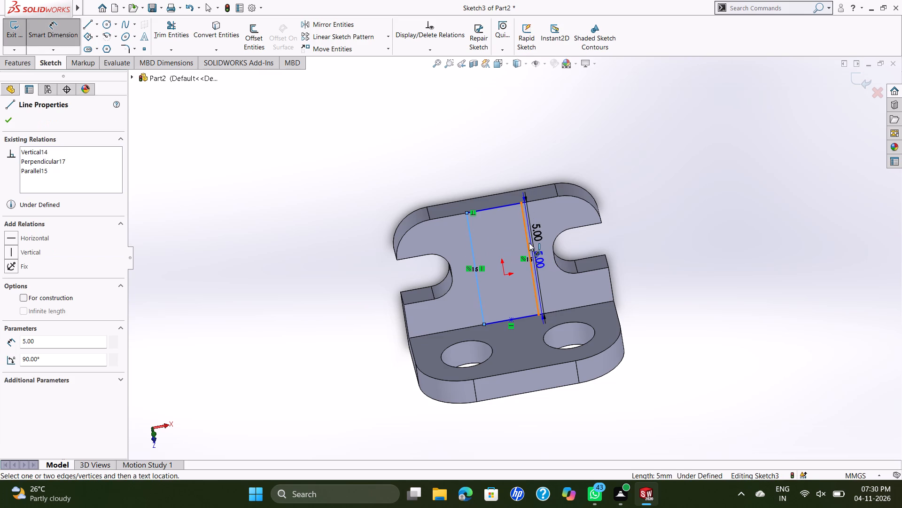
{"action": "left_click", "coordinate": [529, 243]}
{"action": "left_click", "coordinate": [487, 164]}
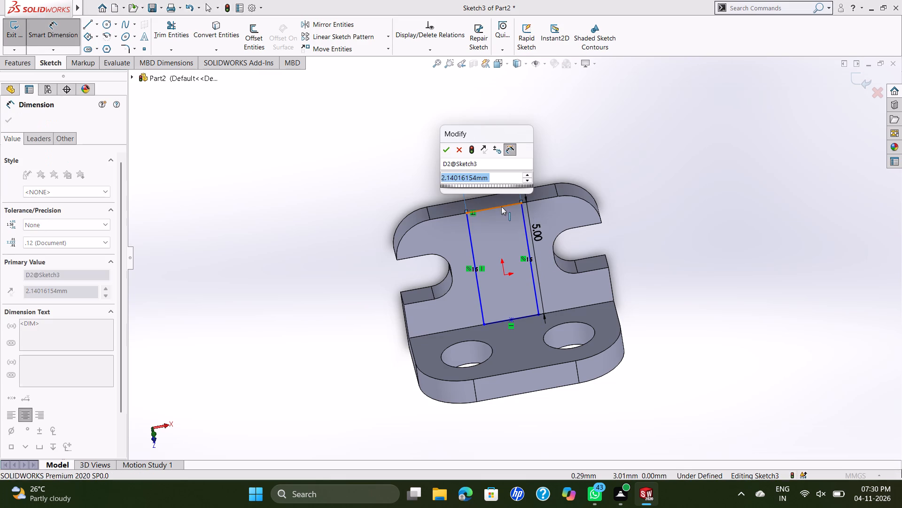
{"action": "key", "text": "1"}
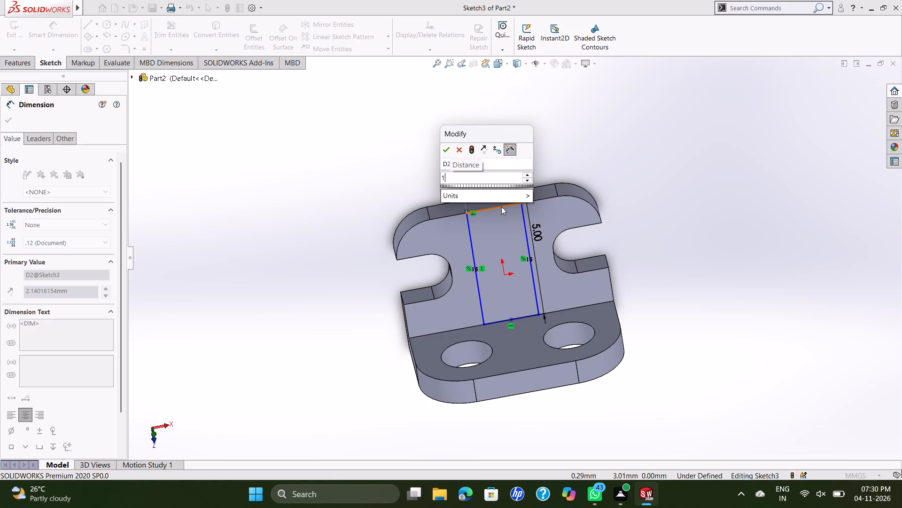
{"action": "key", "text": "Return"}
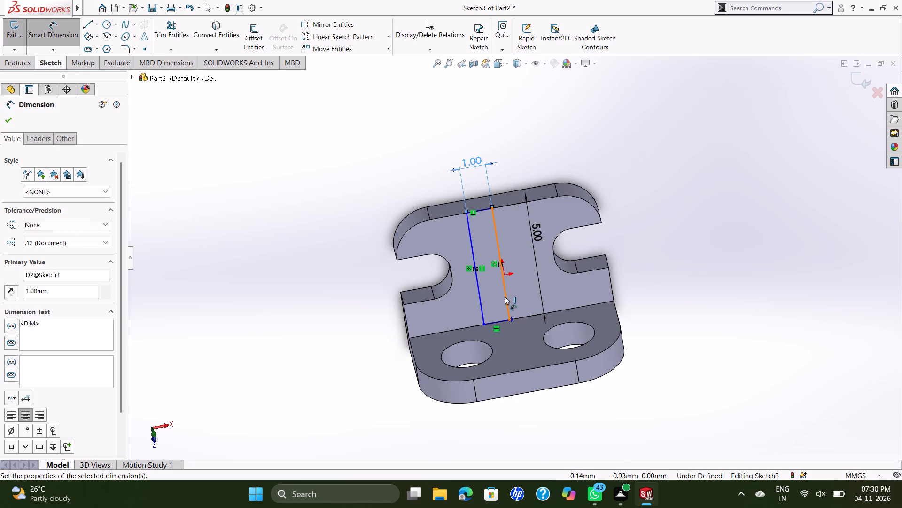
Draw a horizontal line 1 mm long joining the midpoints of the profile's two long sides.
{"action": "left_click", "coordinate": [88, 22]}
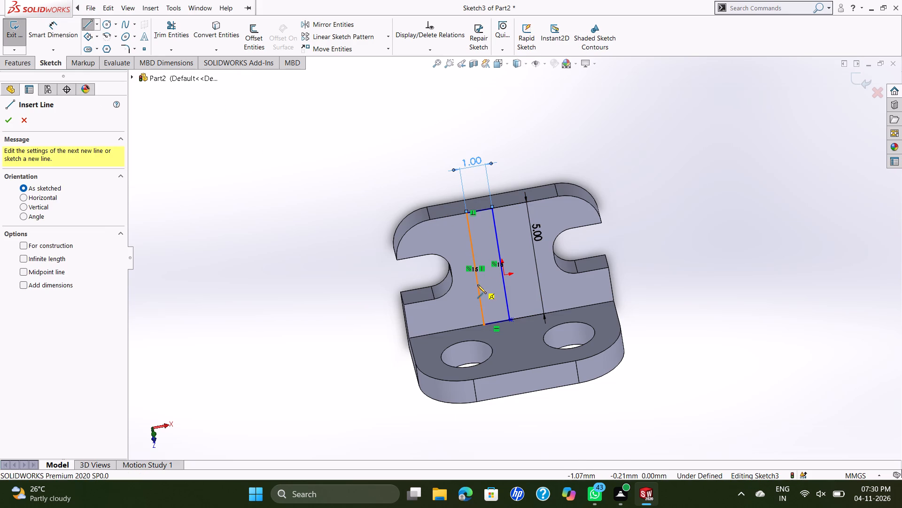
{"action": "left_click", "coordinate": [475, 268]}
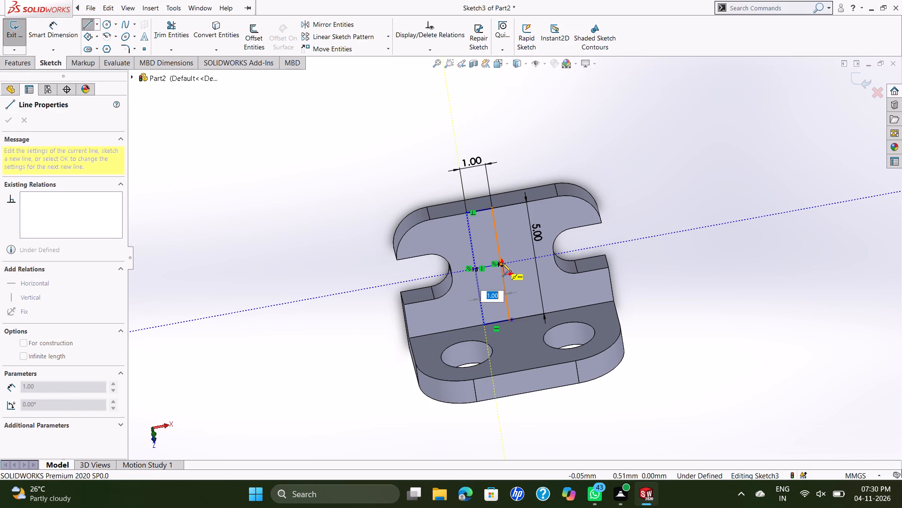
{"action": "left_click", "coordinate": [501, 263]}
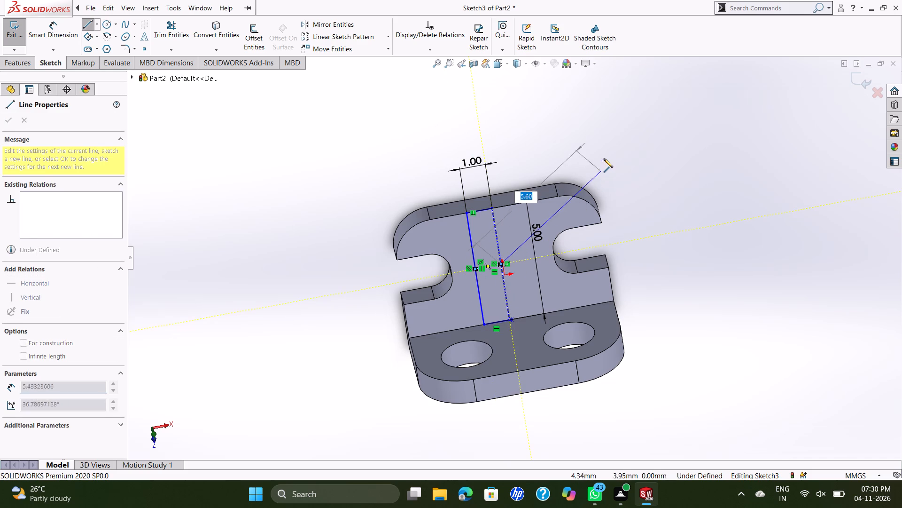
{"action": "key", "text": "Escape"}
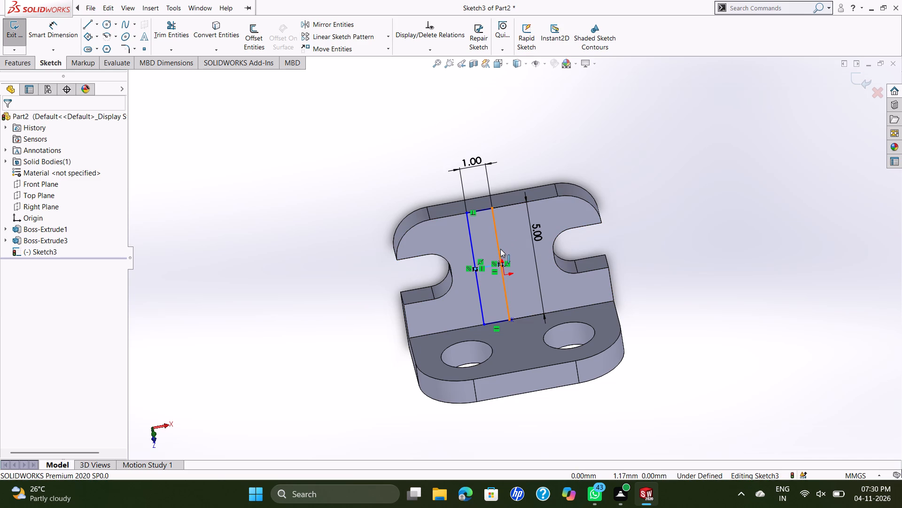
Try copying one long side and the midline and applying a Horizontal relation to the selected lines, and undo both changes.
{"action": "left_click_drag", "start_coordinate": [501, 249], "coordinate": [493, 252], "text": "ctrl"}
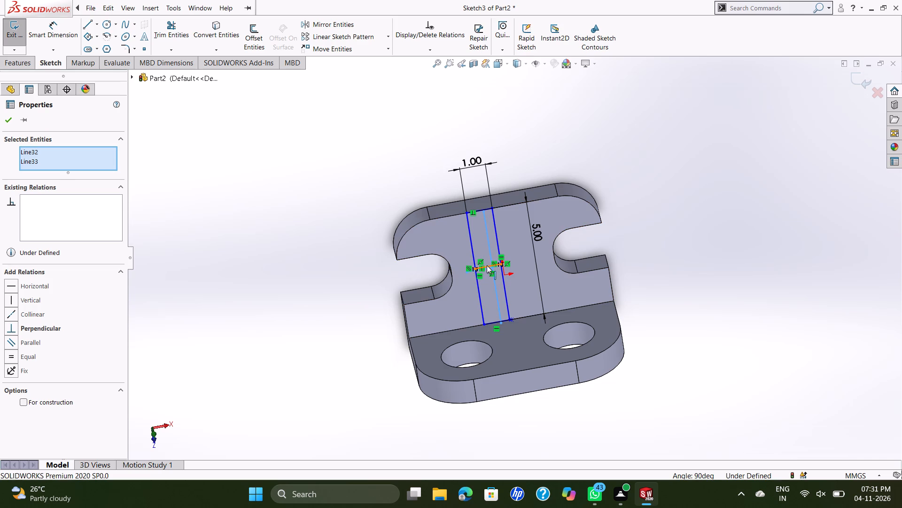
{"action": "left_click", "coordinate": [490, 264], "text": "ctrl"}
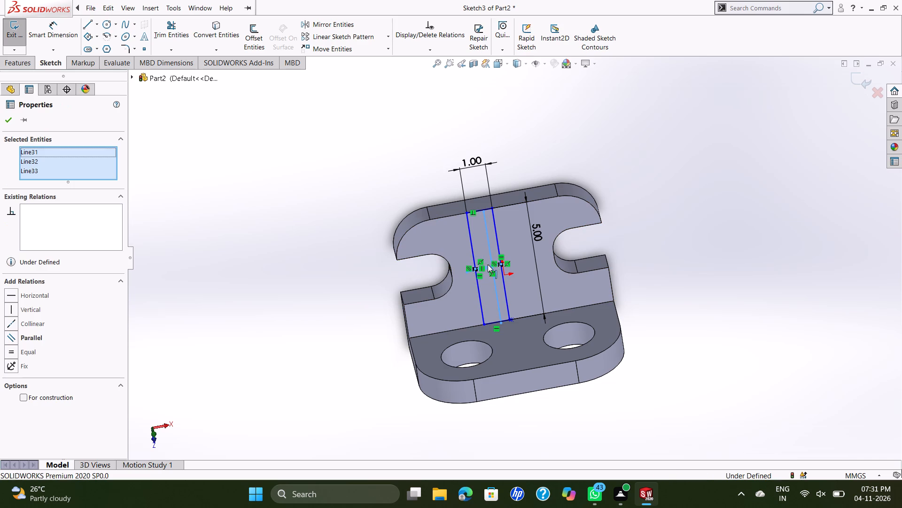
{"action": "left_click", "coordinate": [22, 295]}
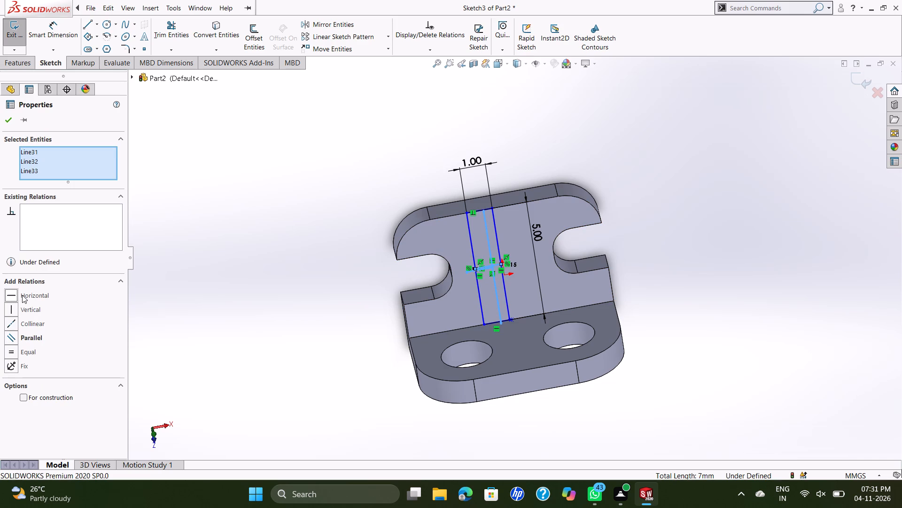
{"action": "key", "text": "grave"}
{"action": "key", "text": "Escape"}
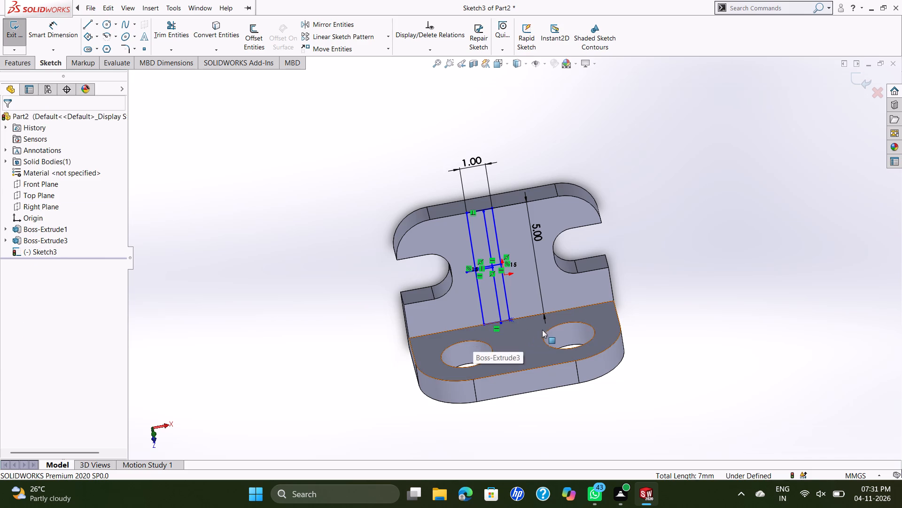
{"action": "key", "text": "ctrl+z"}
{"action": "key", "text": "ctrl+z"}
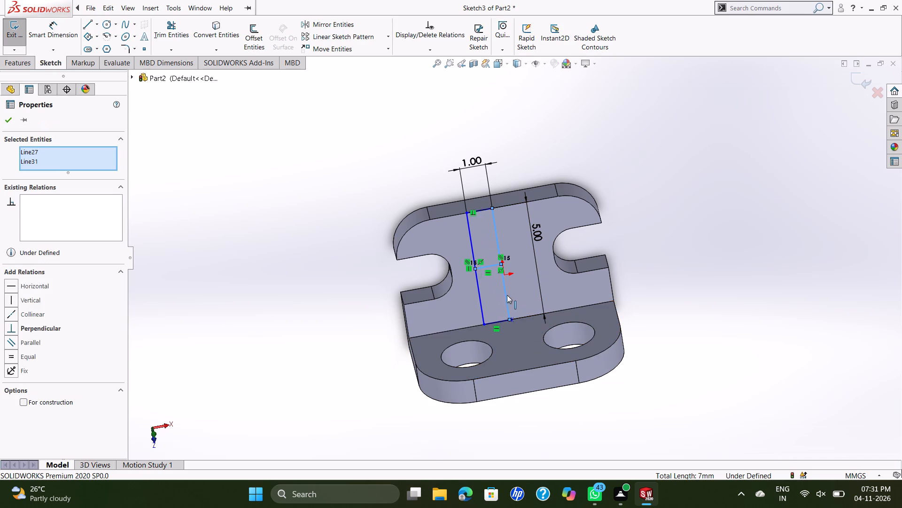
Select all the profile's lines and shift the profile sideways until the midline's midpoint lines up with the sketch origin's vertical axis.
{"action": "scroll", "coordinate": [495, 275], "scroll_direction": "down", "scroll_amount": 2}
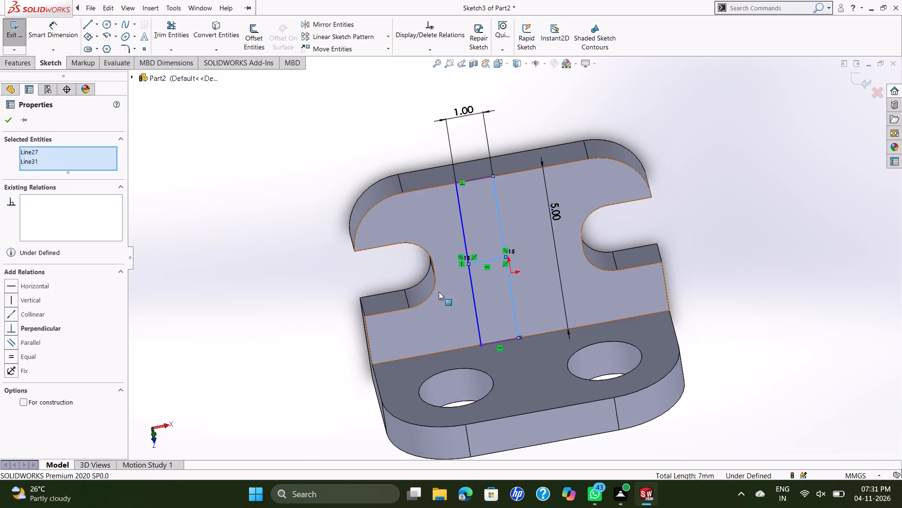
{"action": "left_click", "coordinate": [475, 314], "text": "shift"}
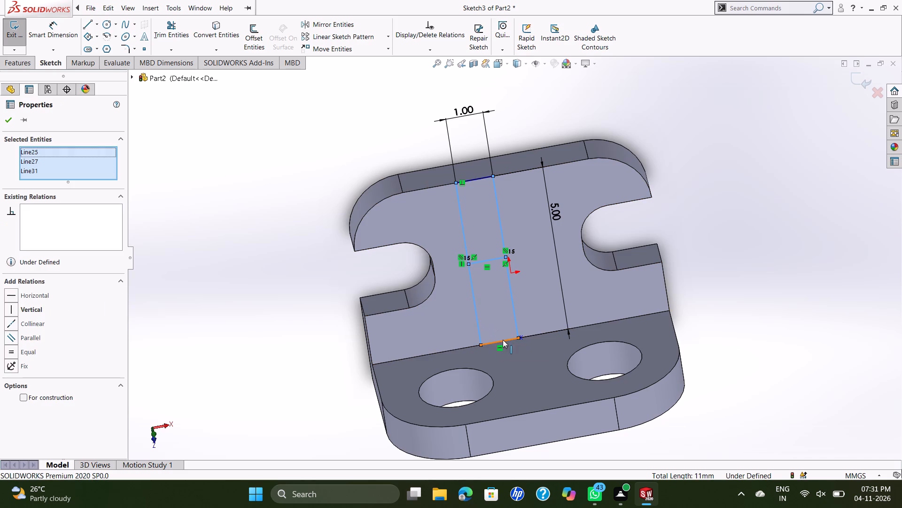
{"action": "left_click", "coordinate": [503, 340], "text": "shift"}
{"action": "left_click", "coordinate": [480, 178], "text": "shift"}
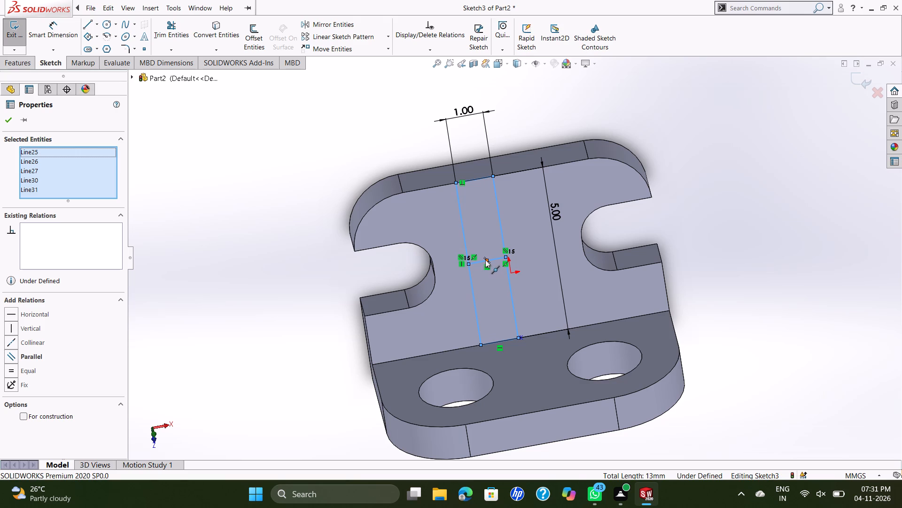
{"action": "left_click_drag", "start_coordinate": [486, 259], "coordinate": [505, 257], "text": "shift"}
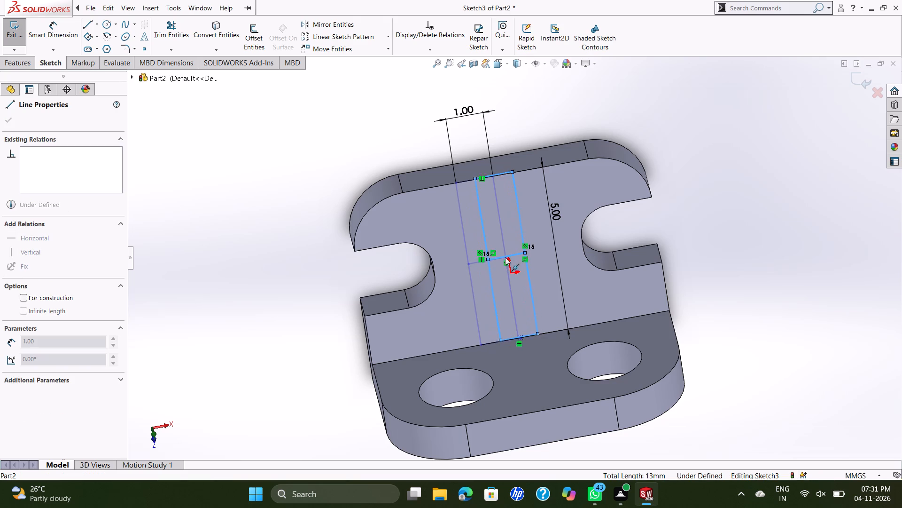
{"action": "left_click_drag", "start_coordinate": [505, 257], "coordinate": [509, 272], "text": "shift"}
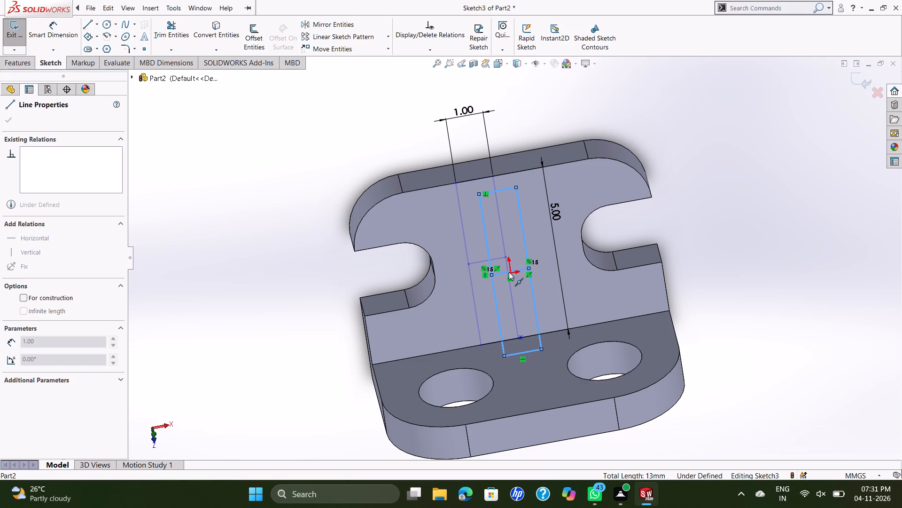
{"action": "left_click_drag", "start_coordinate": [509, 272], "coordinate": [510, 256], "text": "shift"}
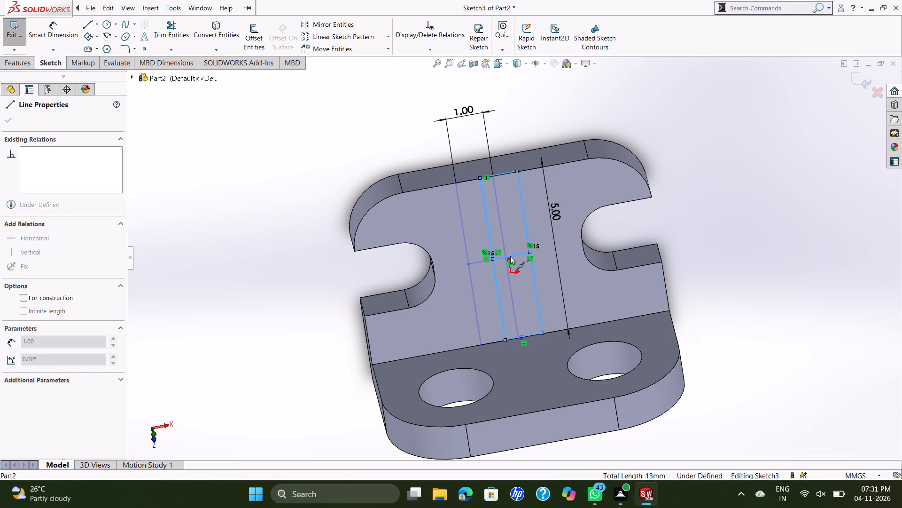
{"action": "left_click_drag", "start_coordinate": [510, 256], "coordinate": [509, 256], "text": "shift"}
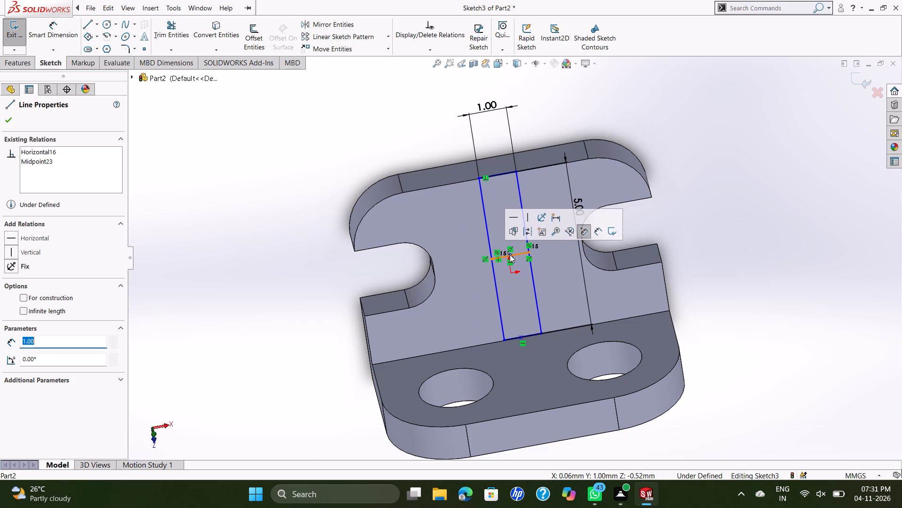
{"action": "key", "text": "Escape"}
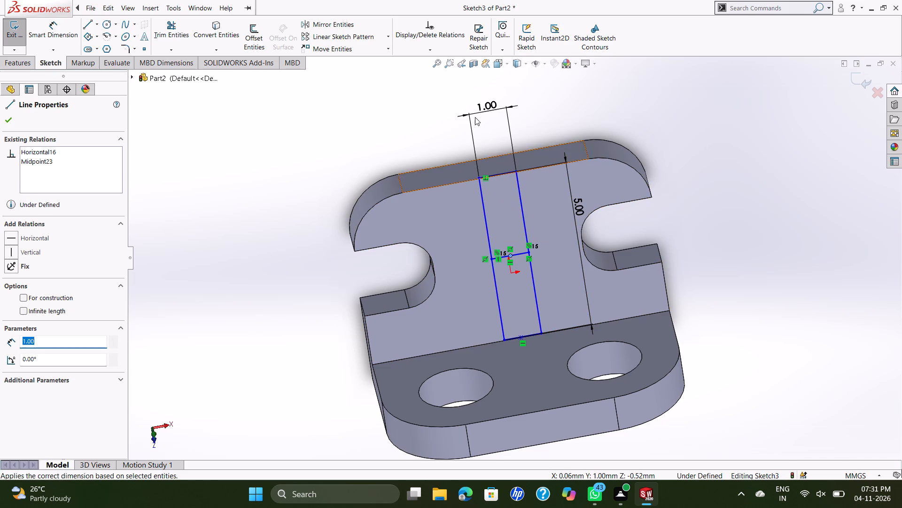
{"action": "key", "text": "Escape"}
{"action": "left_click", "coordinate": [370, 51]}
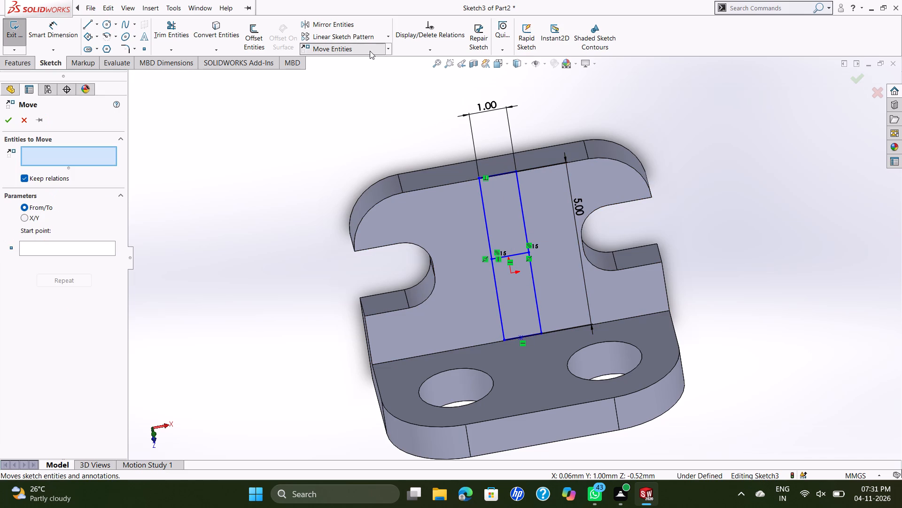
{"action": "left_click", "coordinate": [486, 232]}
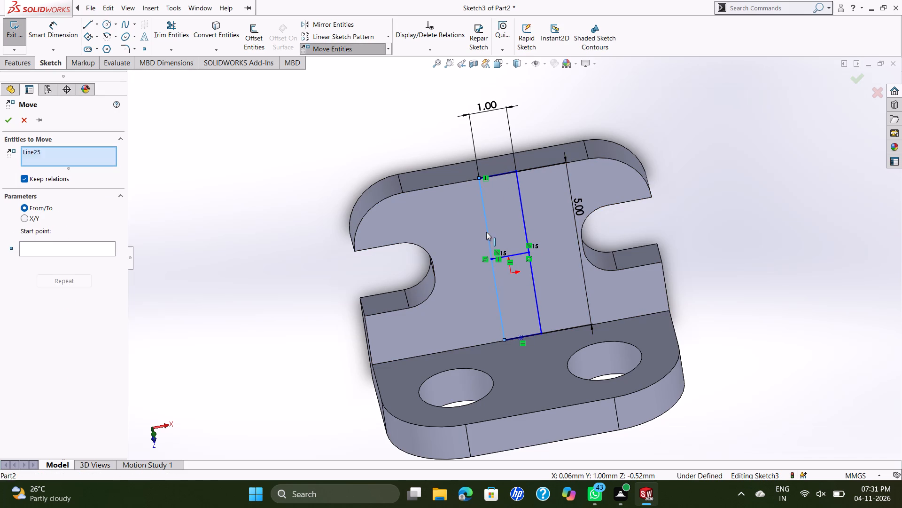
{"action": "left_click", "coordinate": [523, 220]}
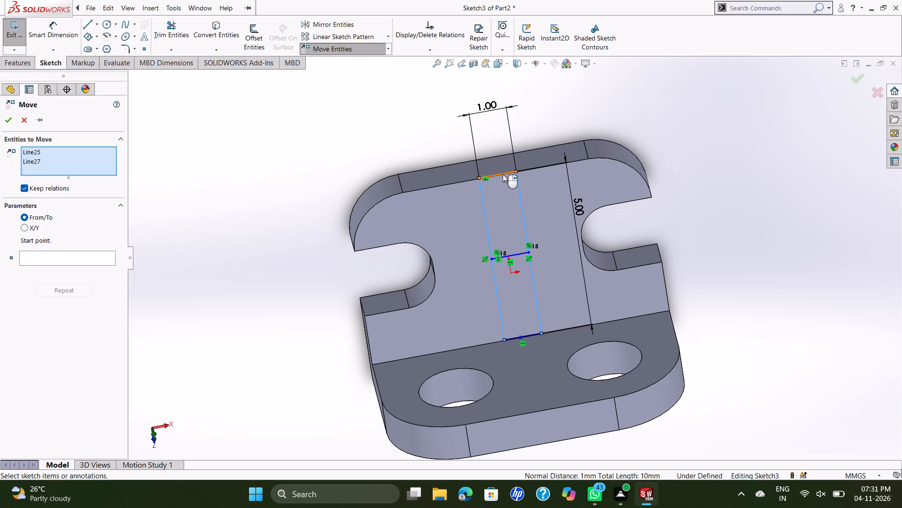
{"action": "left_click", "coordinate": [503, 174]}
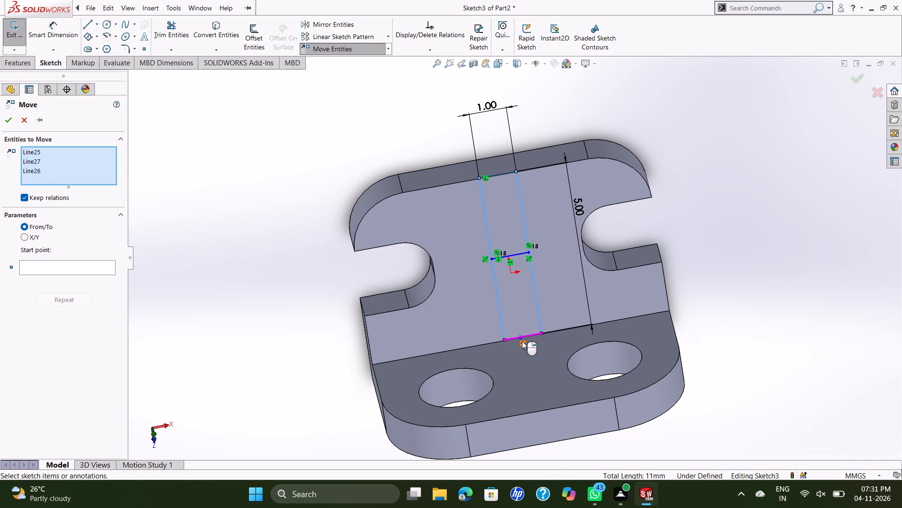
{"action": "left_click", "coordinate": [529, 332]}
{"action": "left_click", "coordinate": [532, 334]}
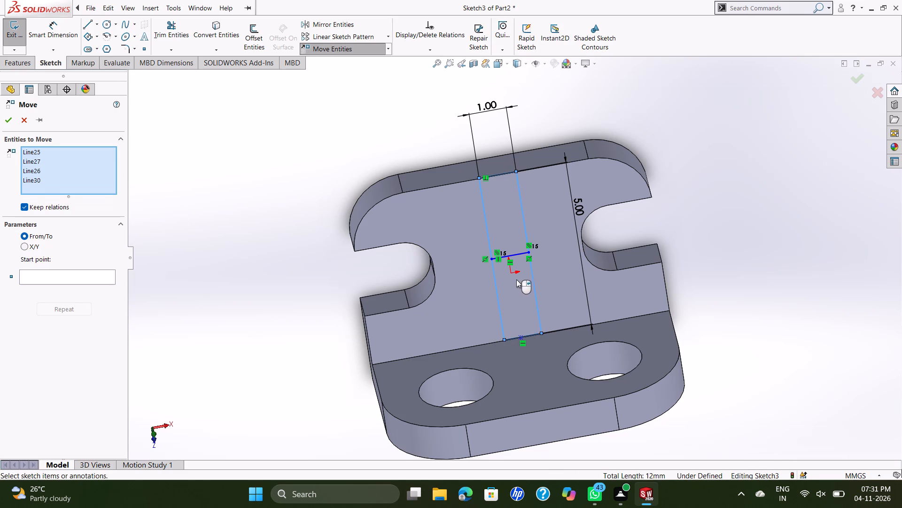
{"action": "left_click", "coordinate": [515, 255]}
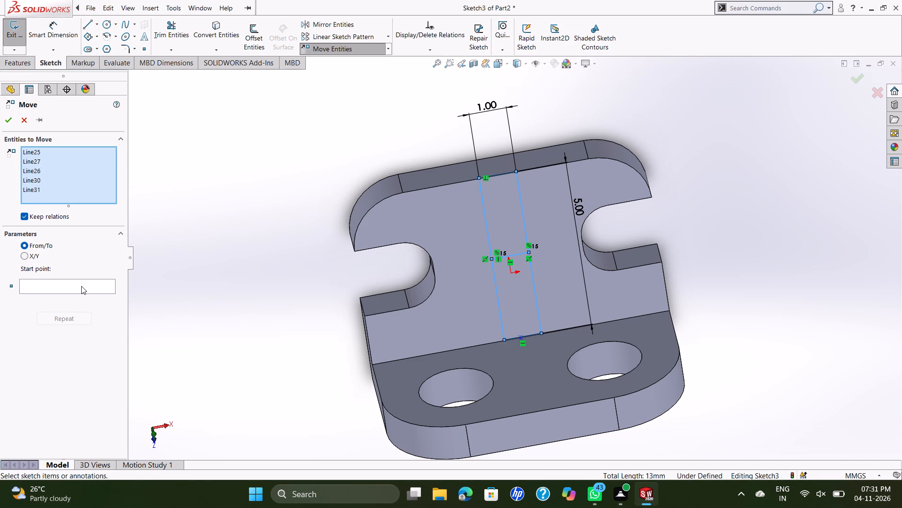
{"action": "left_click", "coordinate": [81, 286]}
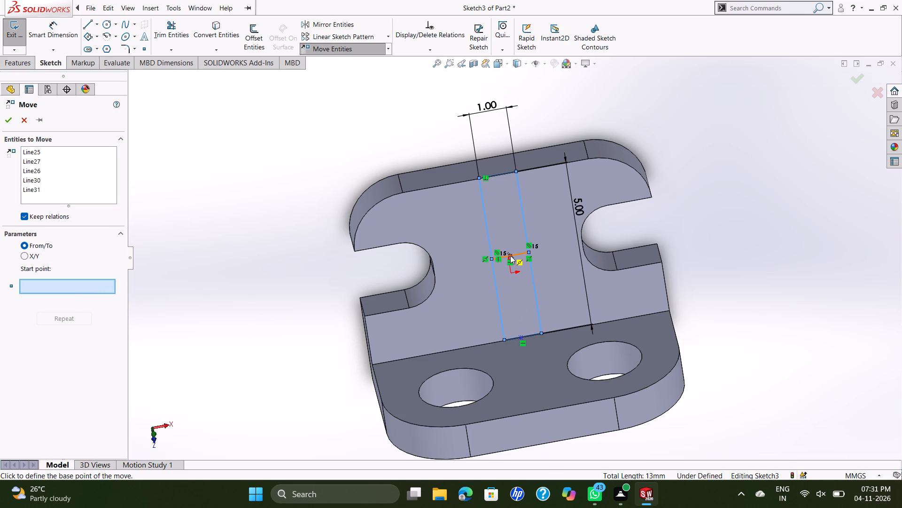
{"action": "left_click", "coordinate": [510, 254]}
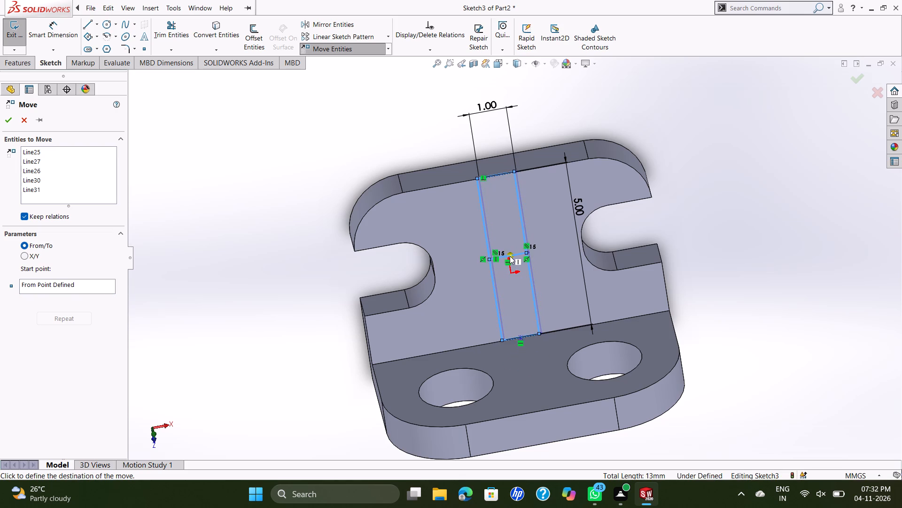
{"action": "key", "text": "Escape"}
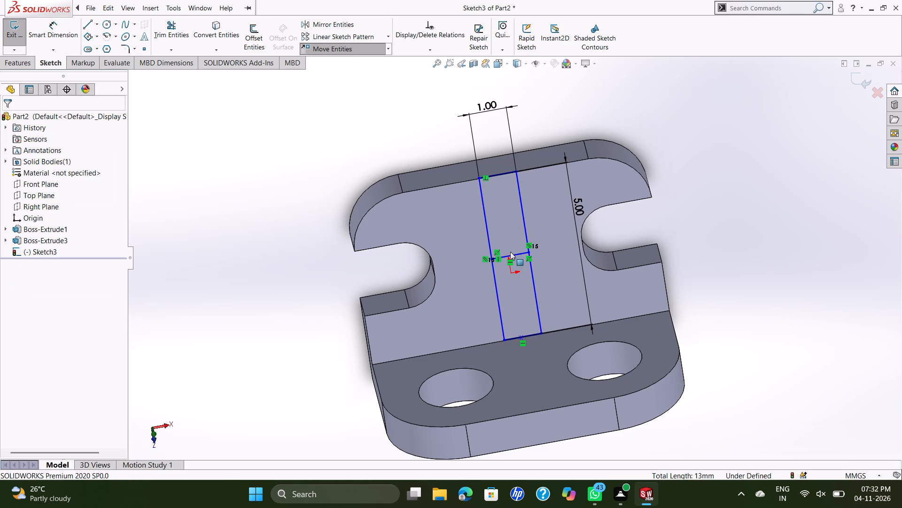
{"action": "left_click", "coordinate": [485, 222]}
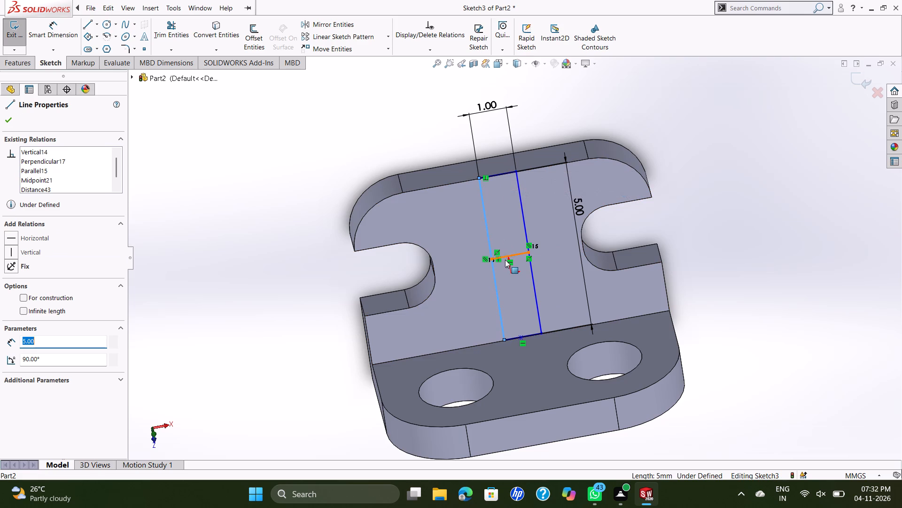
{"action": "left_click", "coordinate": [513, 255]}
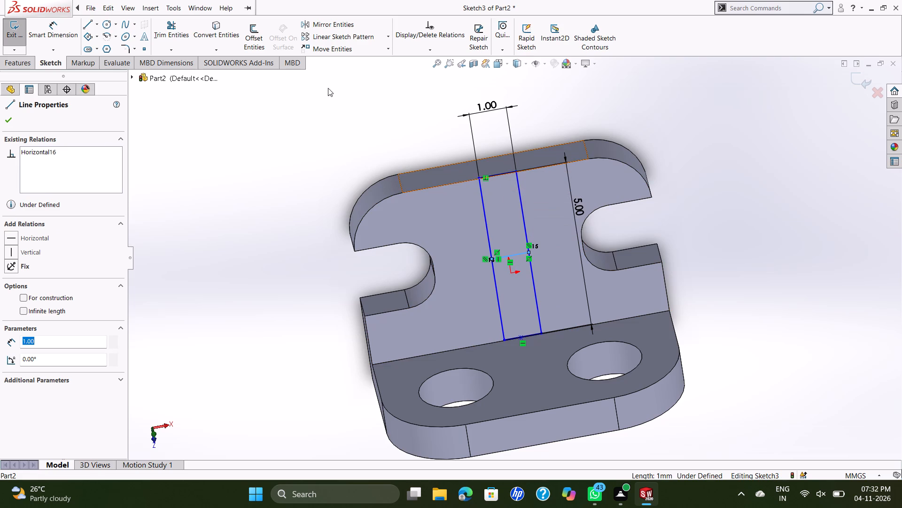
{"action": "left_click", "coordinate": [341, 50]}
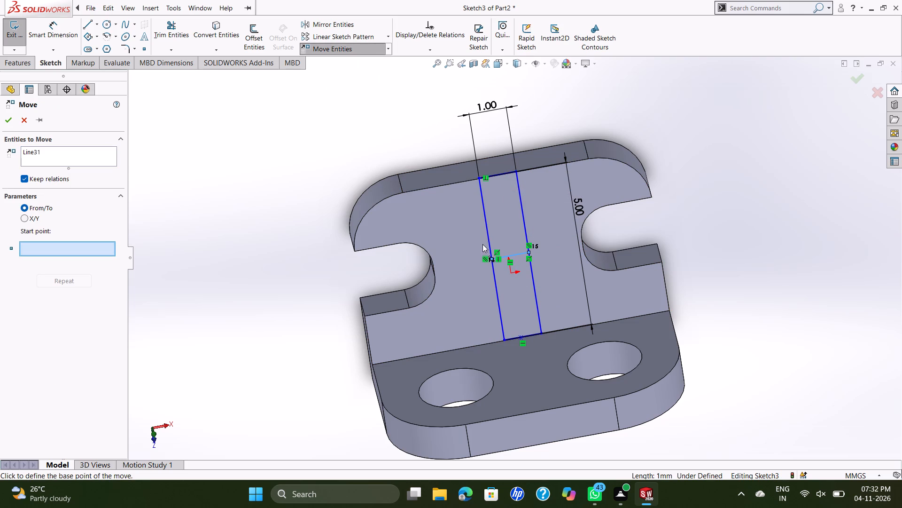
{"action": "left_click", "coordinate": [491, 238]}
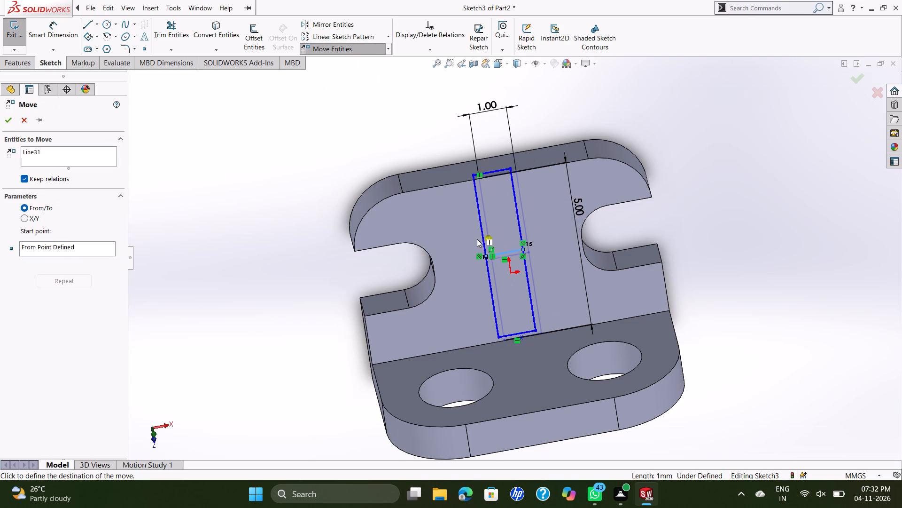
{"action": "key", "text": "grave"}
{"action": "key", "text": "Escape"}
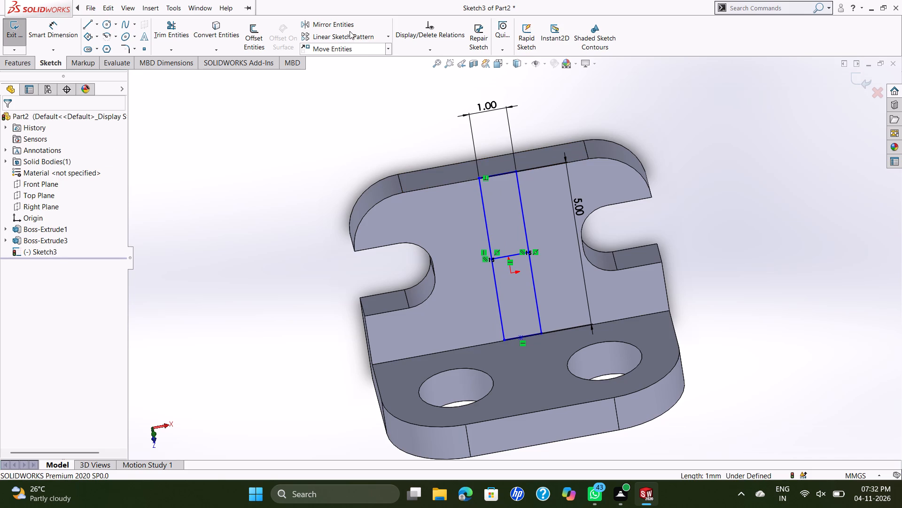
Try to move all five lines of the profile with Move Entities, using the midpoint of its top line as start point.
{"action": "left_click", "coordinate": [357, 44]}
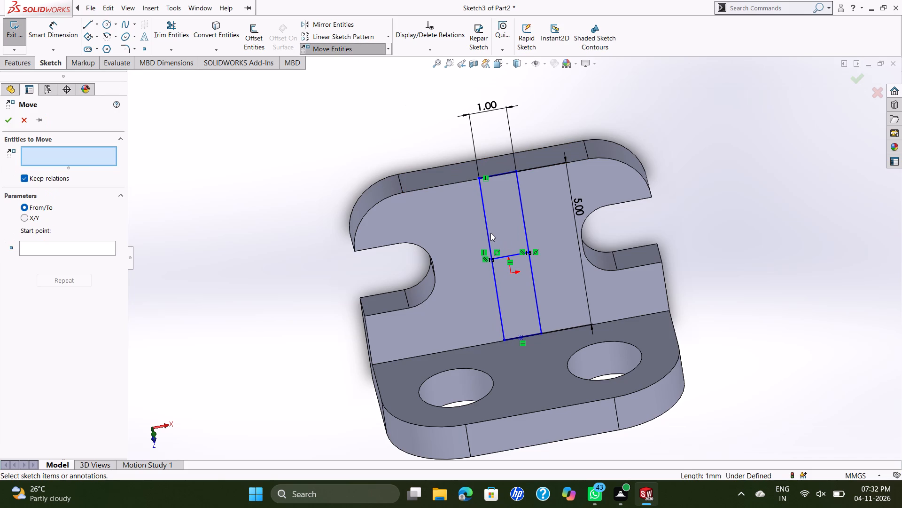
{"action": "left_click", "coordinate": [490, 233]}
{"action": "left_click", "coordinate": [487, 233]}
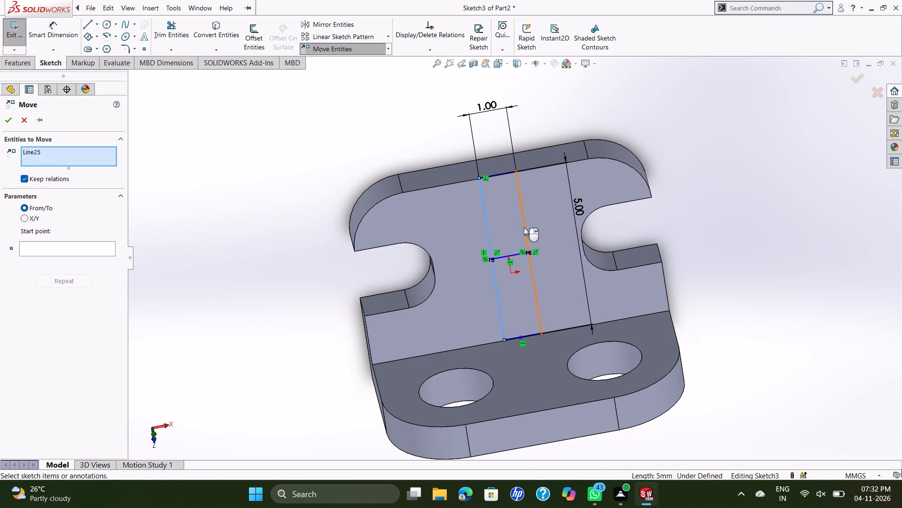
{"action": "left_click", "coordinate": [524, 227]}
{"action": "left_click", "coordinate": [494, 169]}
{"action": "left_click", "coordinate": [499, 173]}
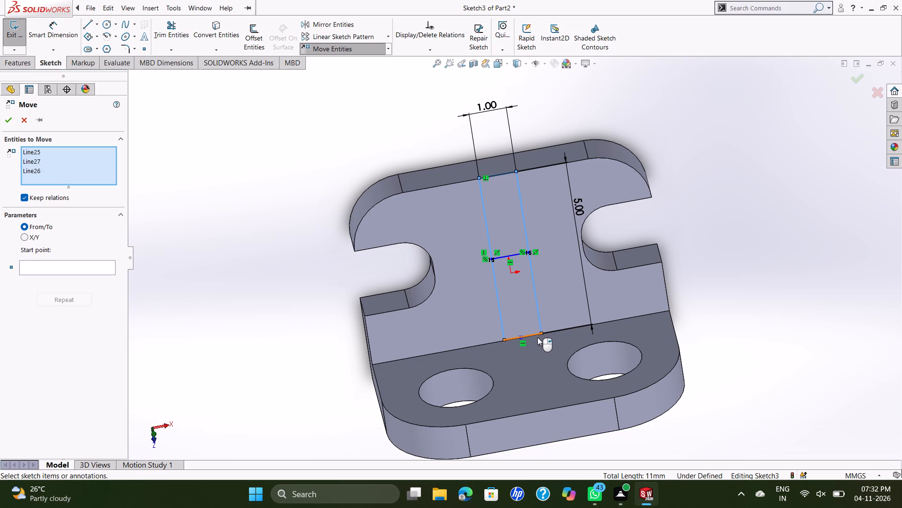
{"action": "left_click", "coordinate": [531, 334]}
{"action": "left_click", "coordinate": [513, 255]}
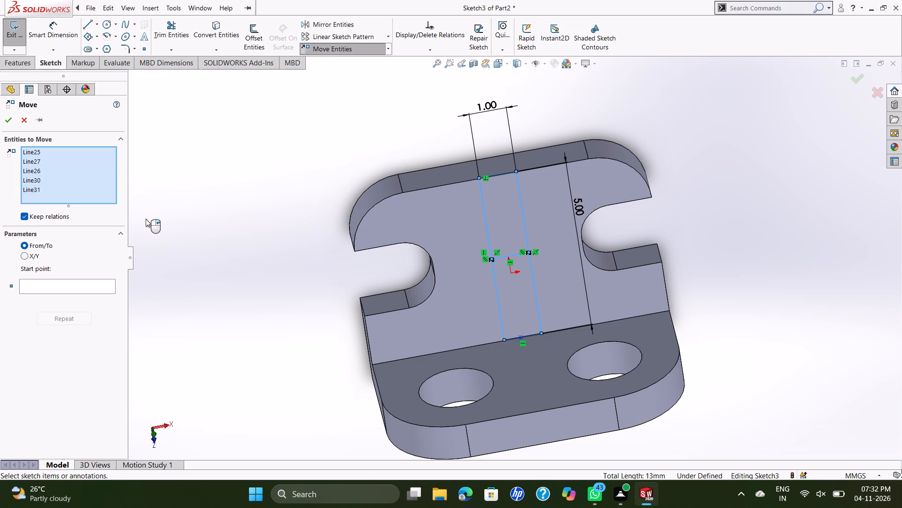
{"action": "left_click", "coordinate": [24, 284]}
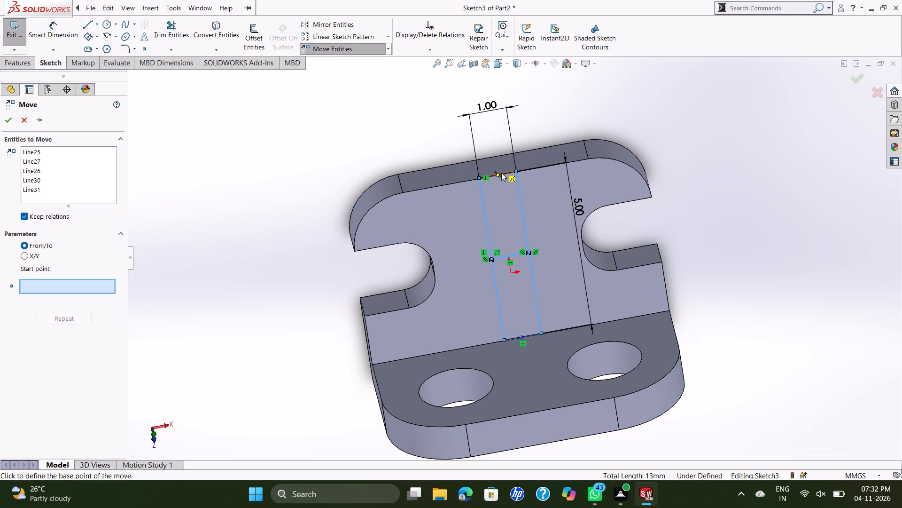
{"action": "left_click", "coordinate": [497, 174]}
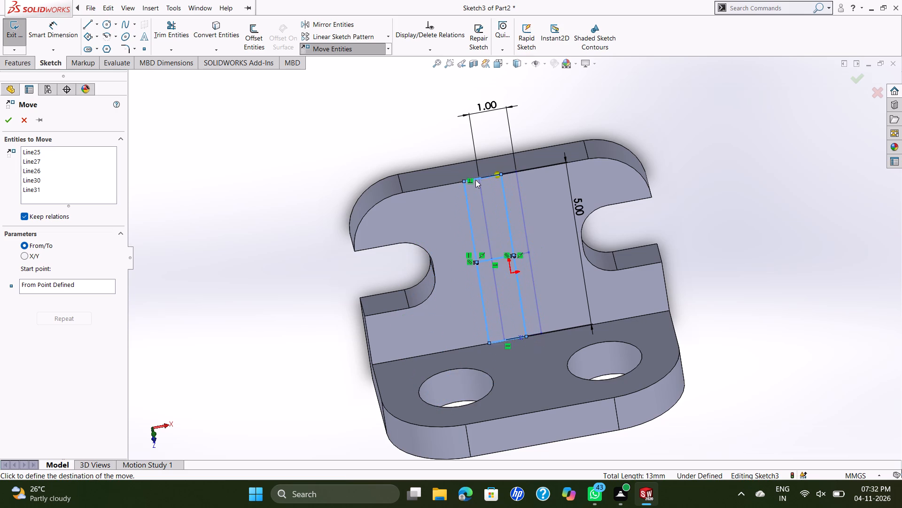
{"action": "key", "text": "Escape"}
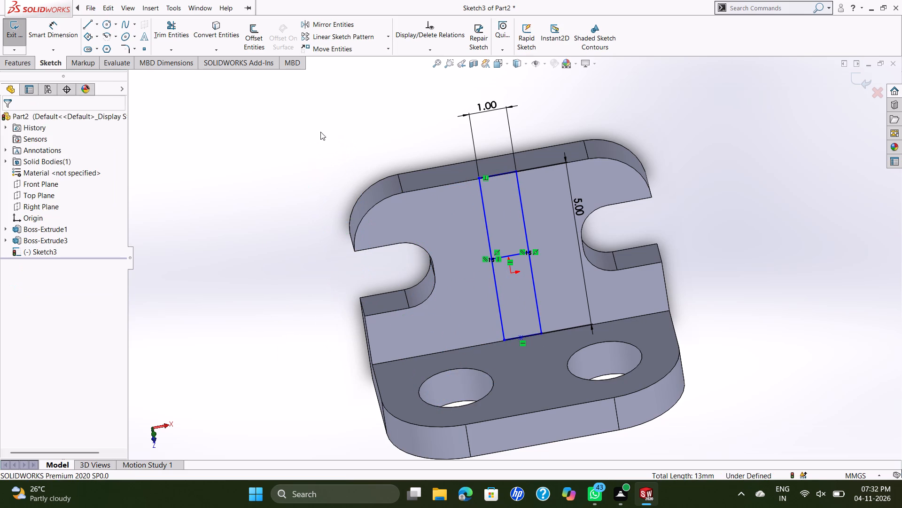
Undo the profile's shift, midline, dimensions and rectangle, back to the single 1 mm line at the flange bend.
{"action": "key", "text": "ctrl+z"}
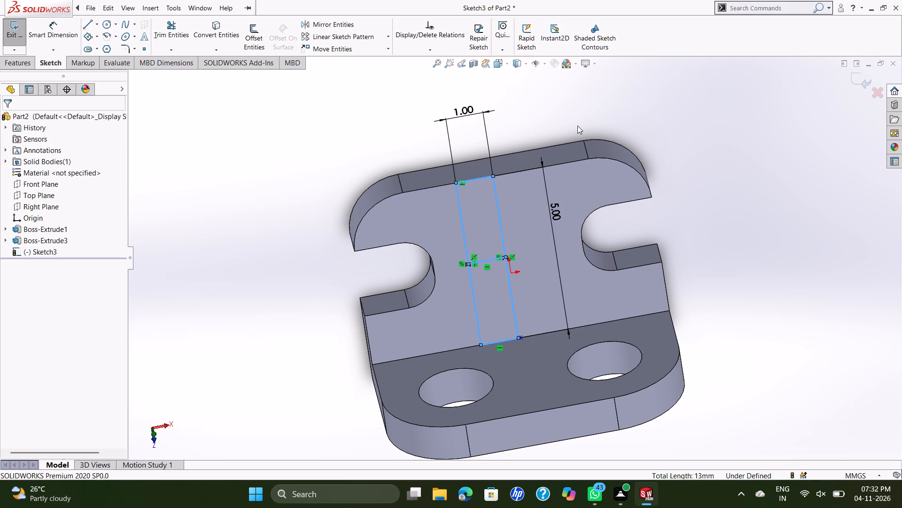
{"action": "key", "text": "ctrl+z"}
{"action": "key", "text": "ctrl+z"}
{"action": "key", "text": "ctrl+z"}
{"action": "key", "text": "ctrl+z"}
{"action": "key", "text": "ctrl+z"}
{"action": "key", "text": "ctrl+z"}
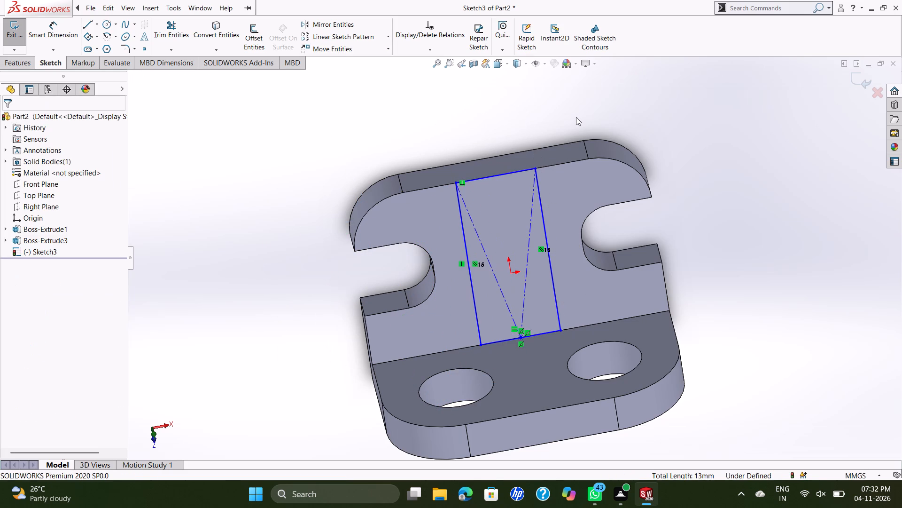
{"action": "key", "text": "ctrl+z"}
{"action": "key", "text": "ctrl+z"}
{"action": "key", "text": "ctrl+z"}
{"action": "key", "text": "ctrl+z"}
{"action": "key", "text": "ctrl+z"}
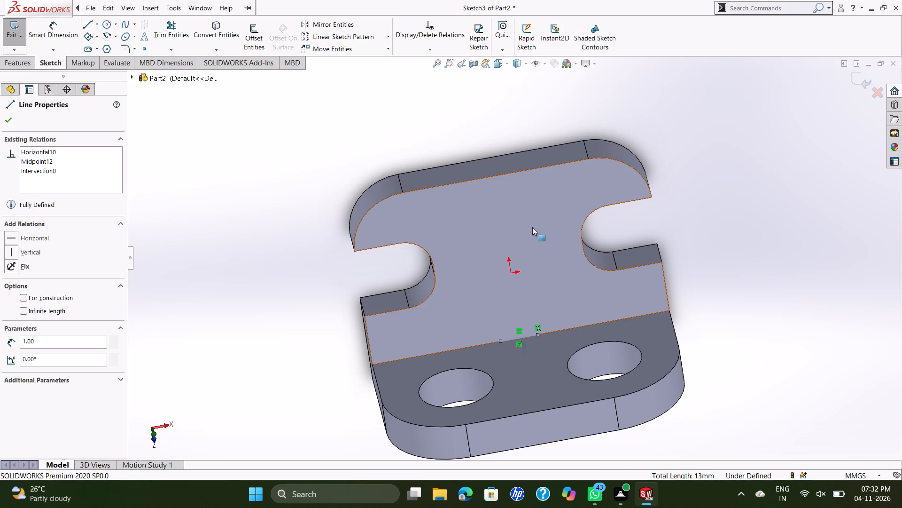
Exit the sketch on the upright plate, keeping the 1 mm line at the flange bend.
{"action": "middle_click_drag", "start_coordinate": [526, 232], "coordinate": [519, 125]}
{"action": "middle_click_drag", "start_coordinate": [512, 331], "coordinate": [490, 261]}
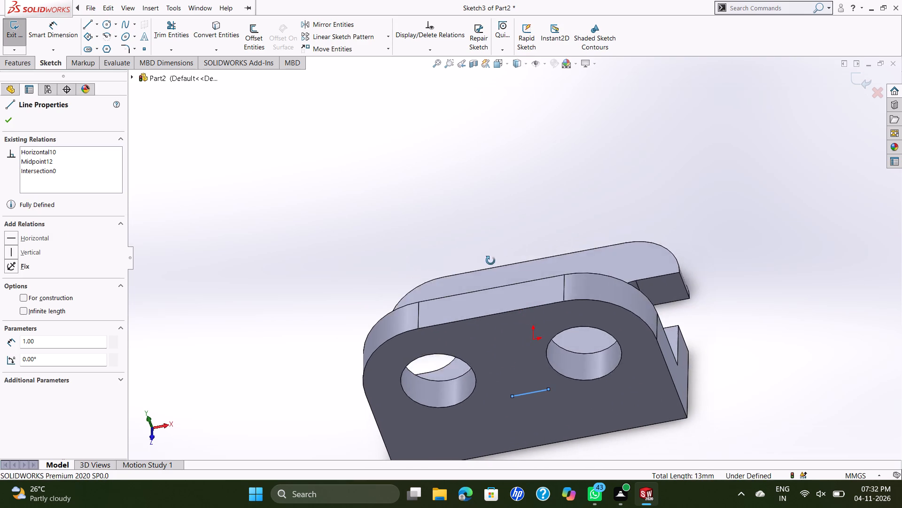
{"action": "middle_click_drag", "start_coordinate": [490, 261], "coordinate": [490, 256]}
{"action": "middle_click_drag", "start_coordinate": [732, 355], "coordinate": [682, 418]}
{"action": "middle_click_drag", "start_coordinate": [685, 243], "coordinate": [696, 230]}
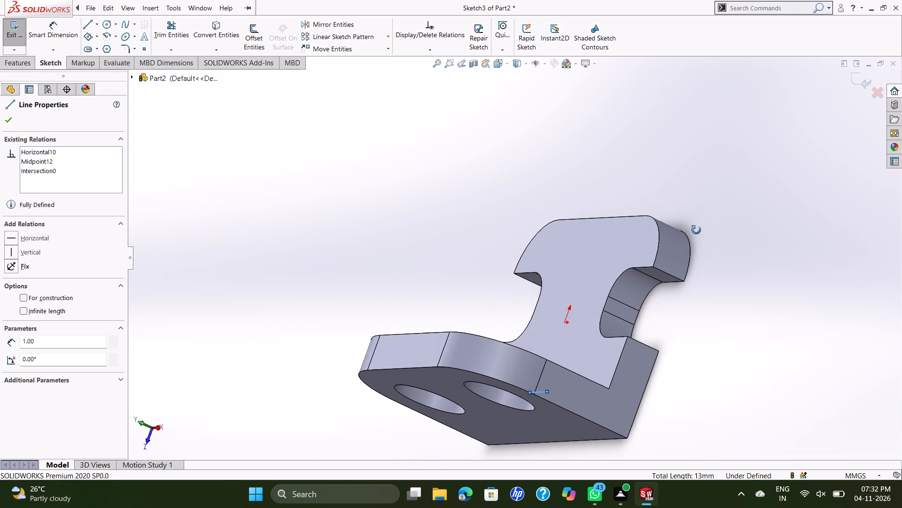
{"action": "middle_click_drag", "start_coordinate": [696, 230], "coordinate": [719, 222]}
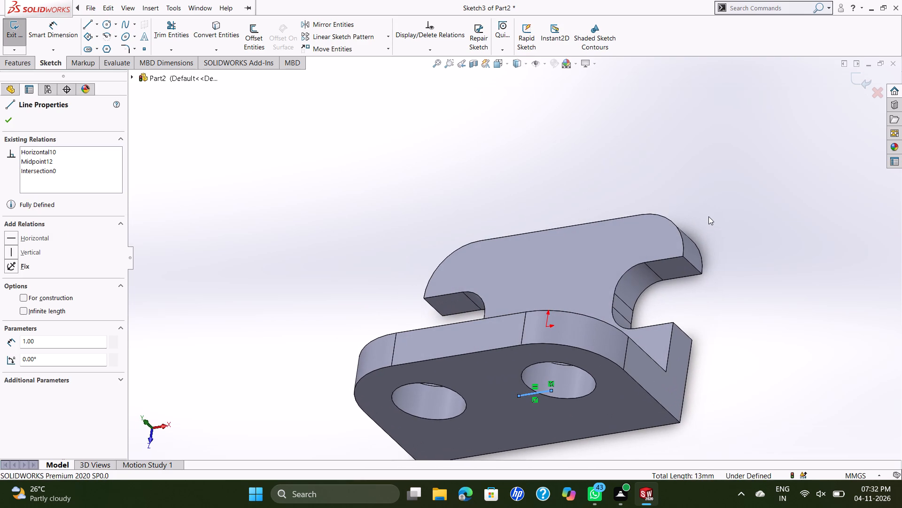
{"action": "scroll", "coordinate": [493, 262], "scroll_direction": "up", "scroll_amount": 1}
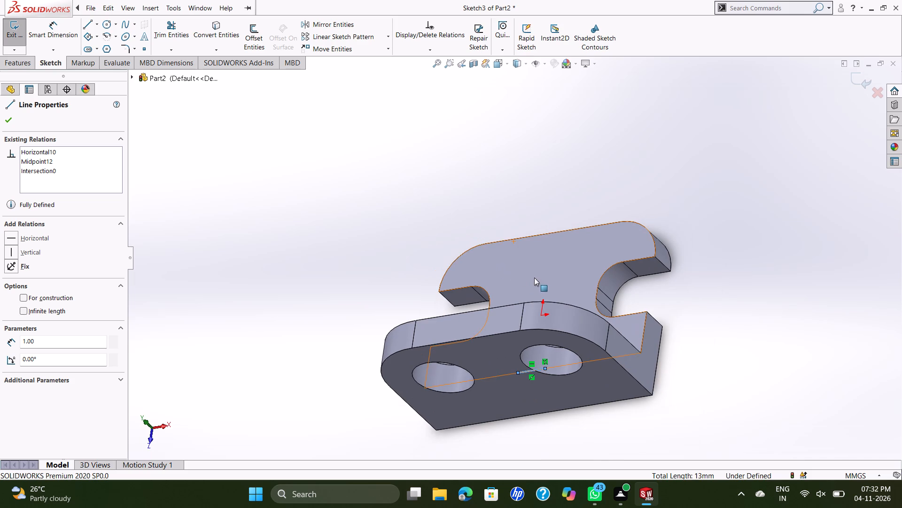
{"action": "middle_click_drag", "start_coordinate": [554, 310], "coordinate": [526, 315]}
{"action": "middle_click_drag", "start_coordinate": [573, 322], "coordinate": [541, 390]}
{"action": "left_click", "coordinate": [521, 364]}
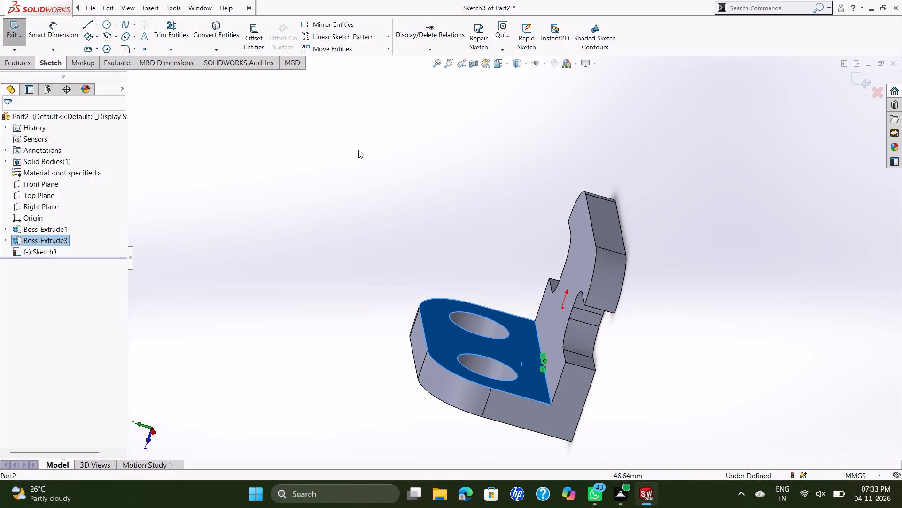
{"action": "right_click", "coordinate": [358, 150]}
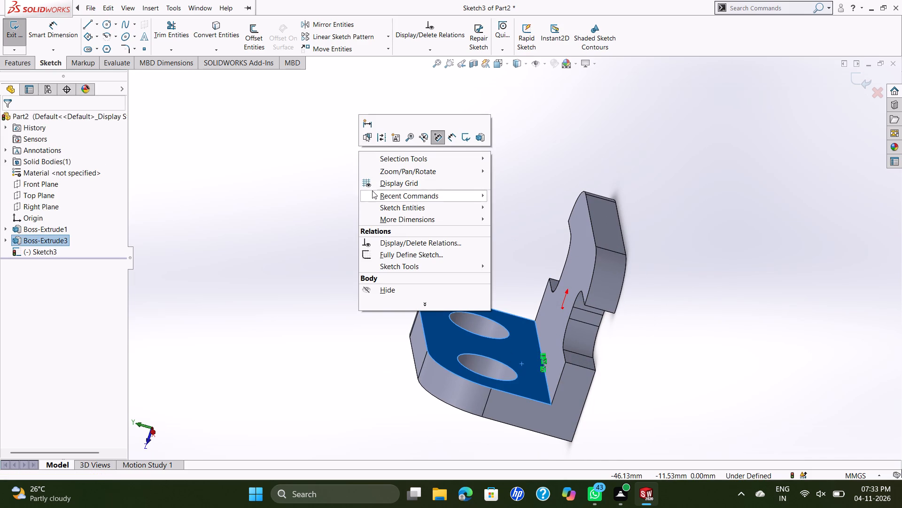
{"action": "key", "text": "Escape"}
{"action": "left_click", "coordinate": [868, 86]}
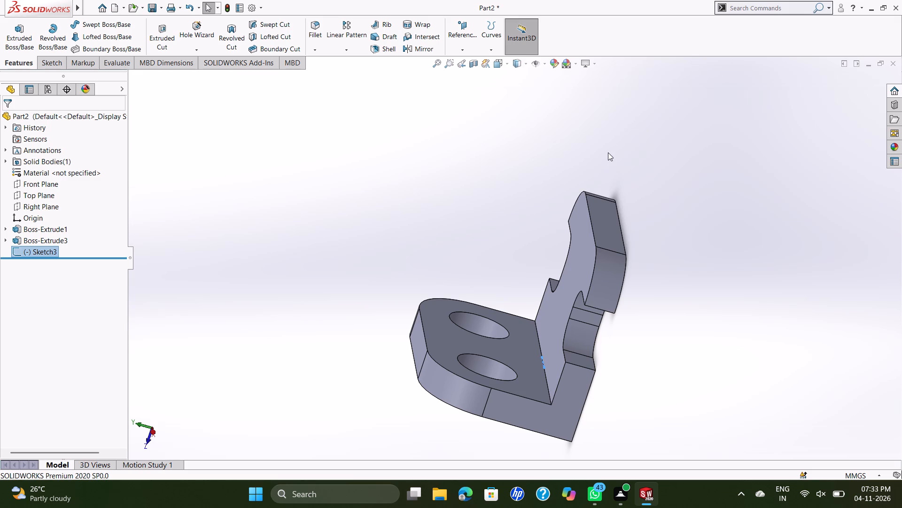
View the flange's inner face with the two holes square-on and start a new sketch on it.
{"action": "left_click", "coordinate": [510, 345]}
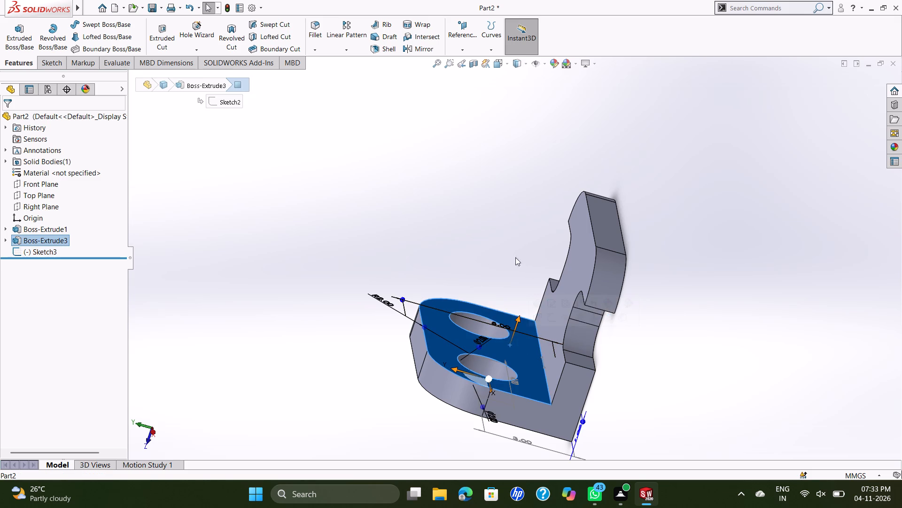
{"action": "right_click", "coordinate": [511, 254]}
{"action": "left_click", "coordinate": [573, 239]}
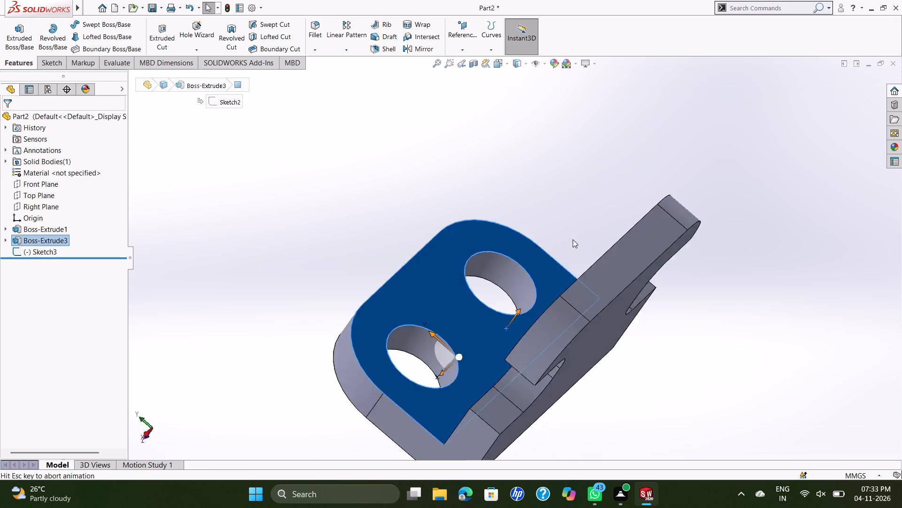
{"action": "right_click", "coordinate": [484, 162]}
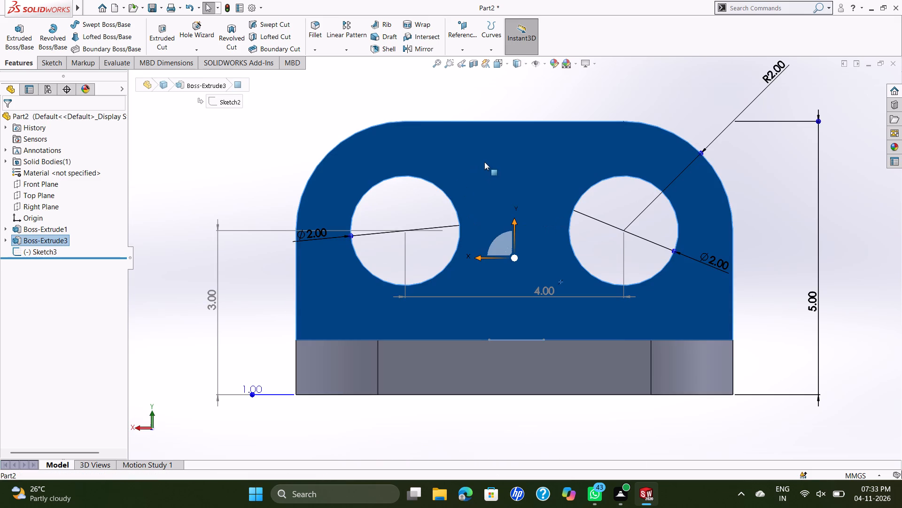
{"action": "left_click", "coordinate": [506, 150]}
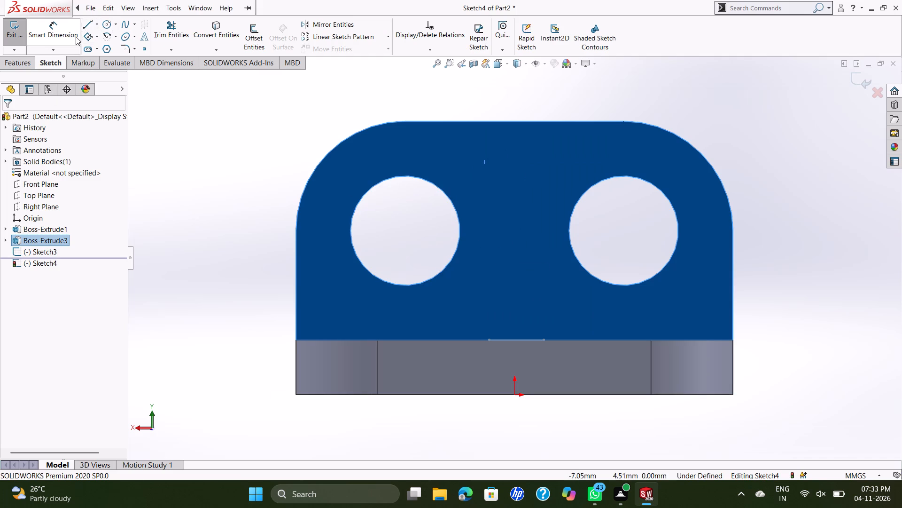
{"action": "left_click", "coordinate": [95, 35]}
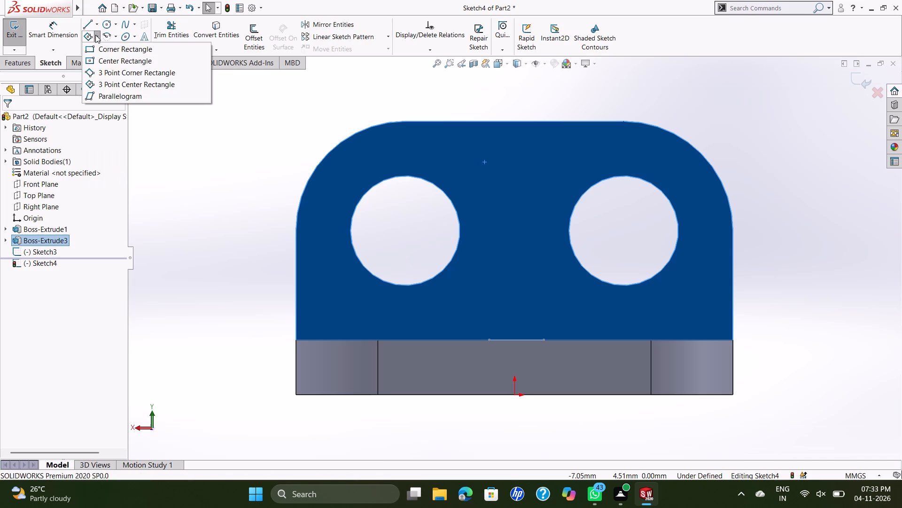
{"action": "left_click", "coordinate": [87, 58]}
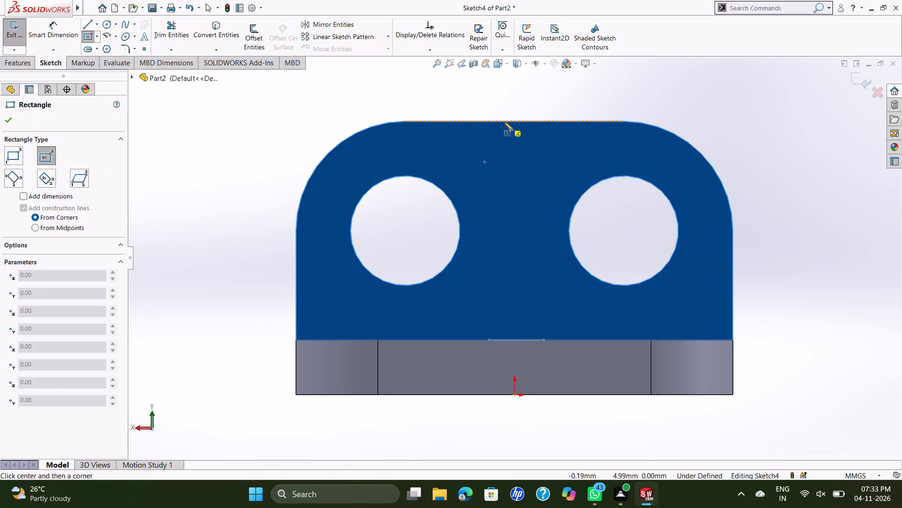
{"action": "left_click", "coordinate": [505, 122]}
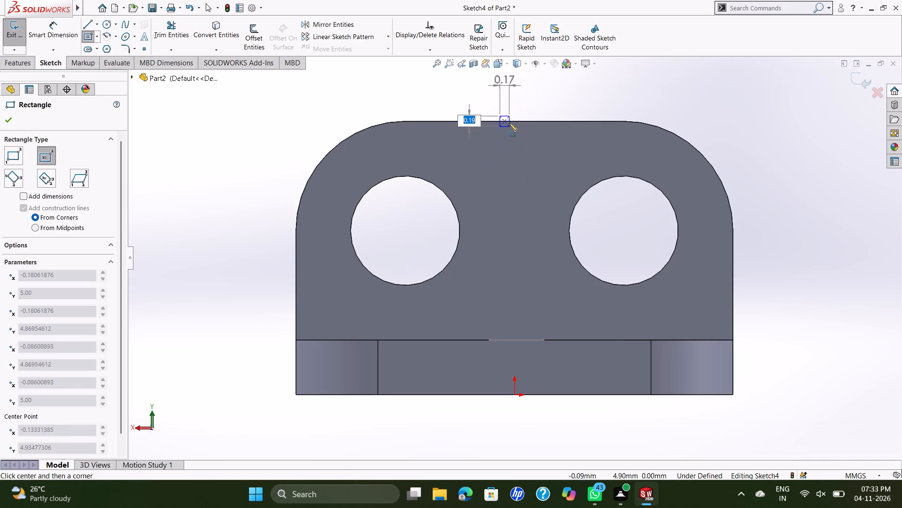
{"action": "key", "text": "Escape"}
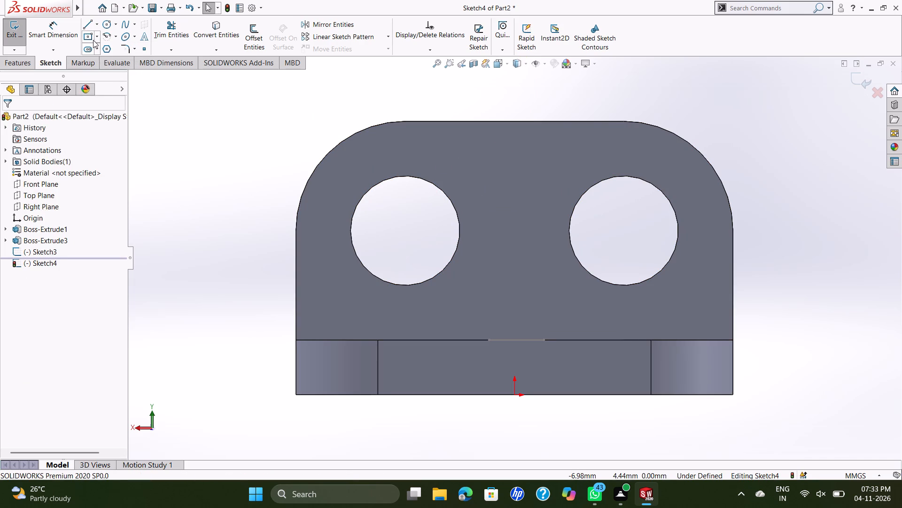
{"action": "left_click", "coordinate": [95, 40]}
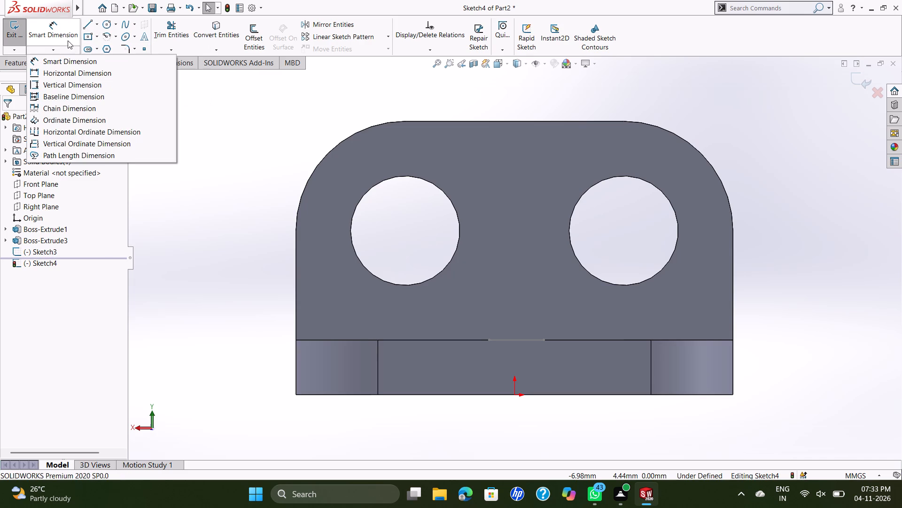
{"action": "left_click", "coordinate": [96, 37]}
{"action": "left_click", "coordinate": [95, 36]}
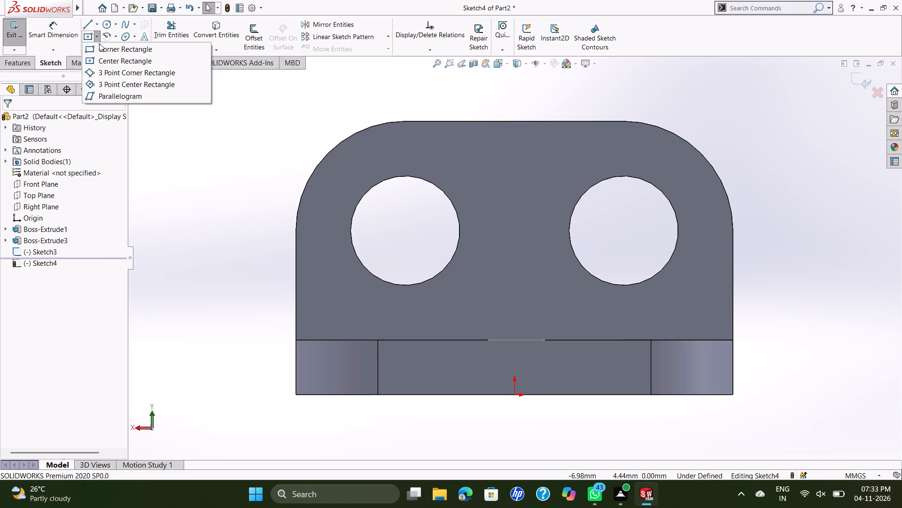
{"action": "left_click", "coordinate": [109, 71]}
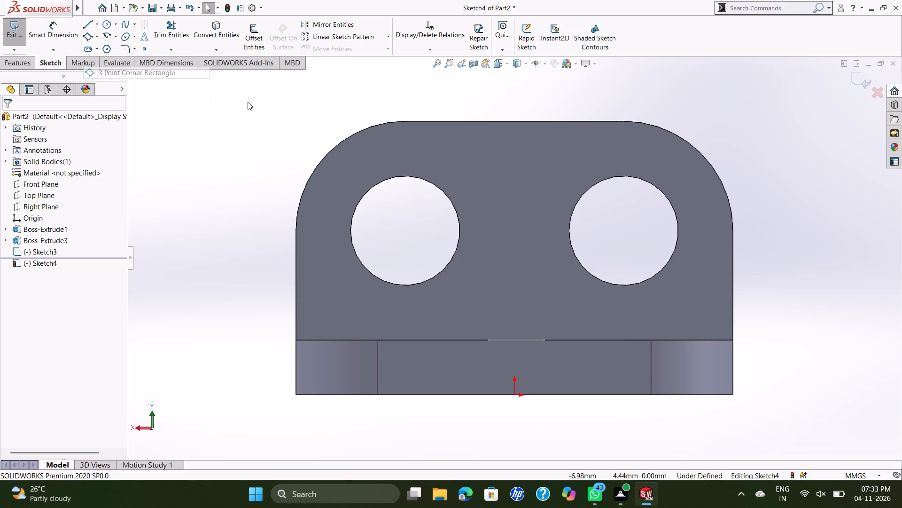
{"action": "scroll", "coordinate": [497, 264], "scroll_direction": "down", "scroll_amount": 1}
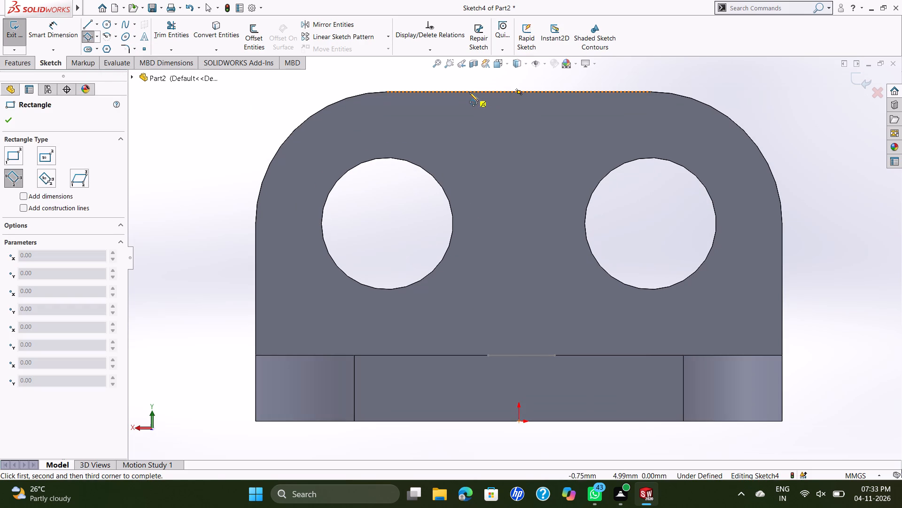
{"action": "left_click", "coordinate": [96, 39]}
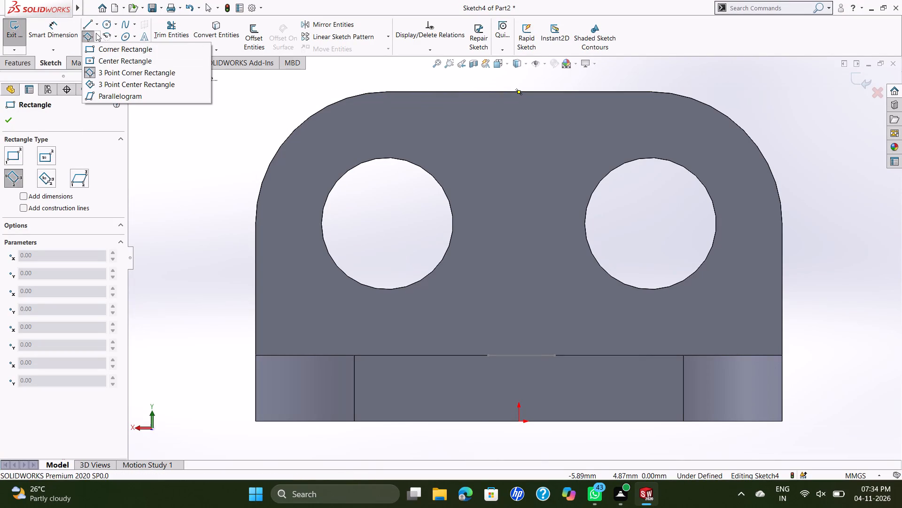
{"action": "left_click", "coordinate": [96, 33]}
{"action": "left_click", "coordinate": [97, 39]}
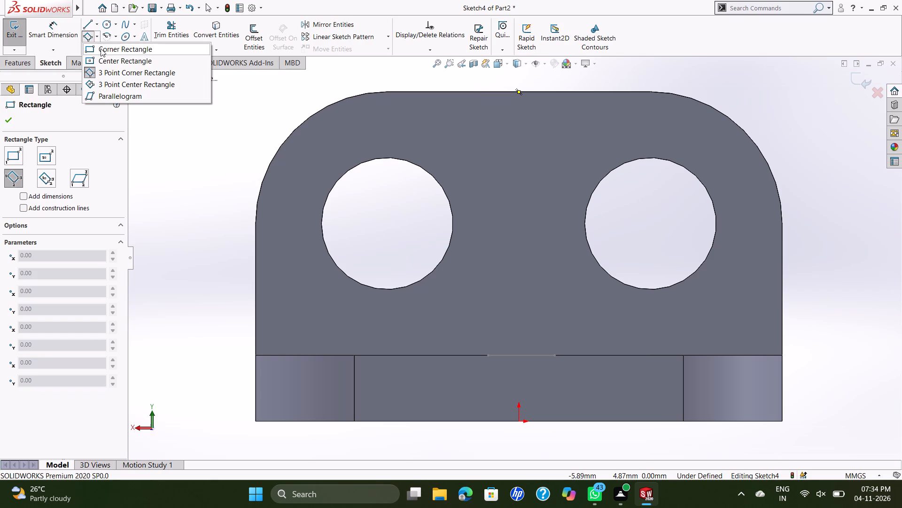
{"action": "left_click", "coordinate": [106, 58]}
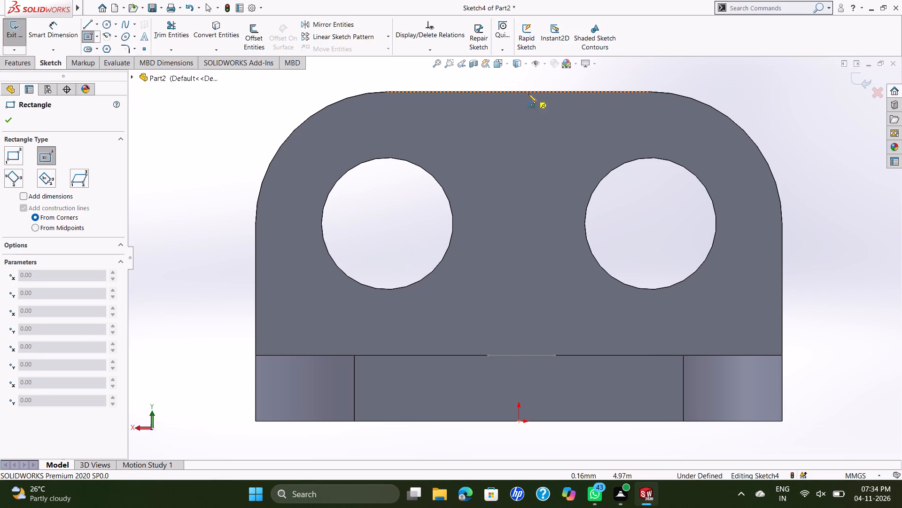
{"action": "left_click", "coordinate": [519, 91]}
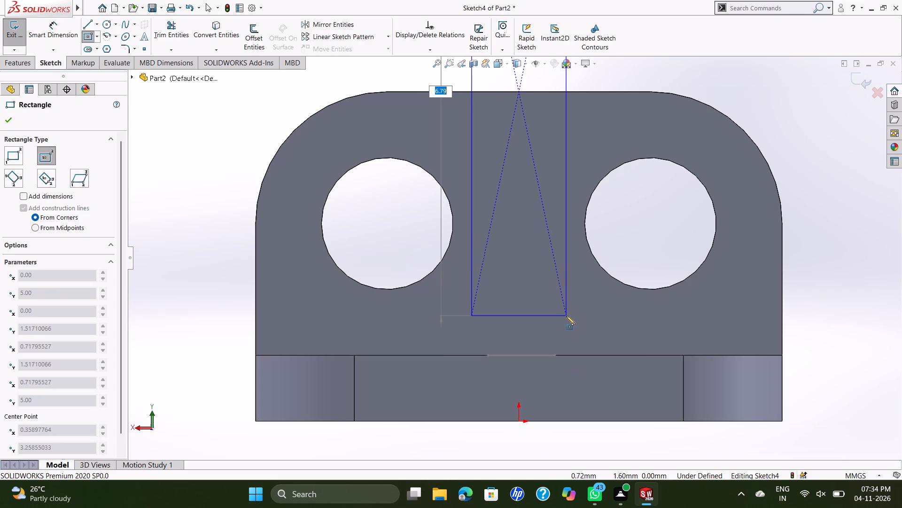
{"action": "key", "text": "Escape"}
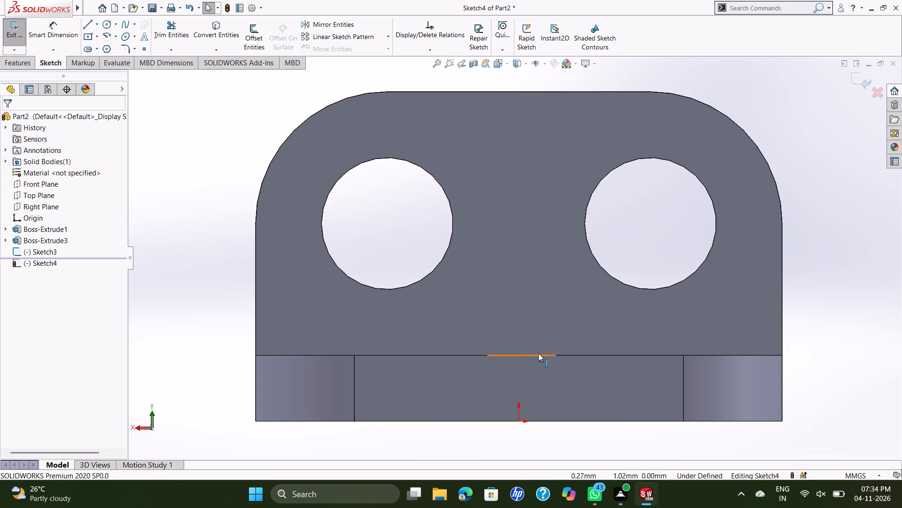
Sketch a center rectangle about 1.83 mm wide and 8 mm tall, centred on the flange's top edge midpoint with a corner on the bend edge.
{"action": "middle_click_drag", "start_coordinate": [539, 353], "coordinate": [544, 393]}
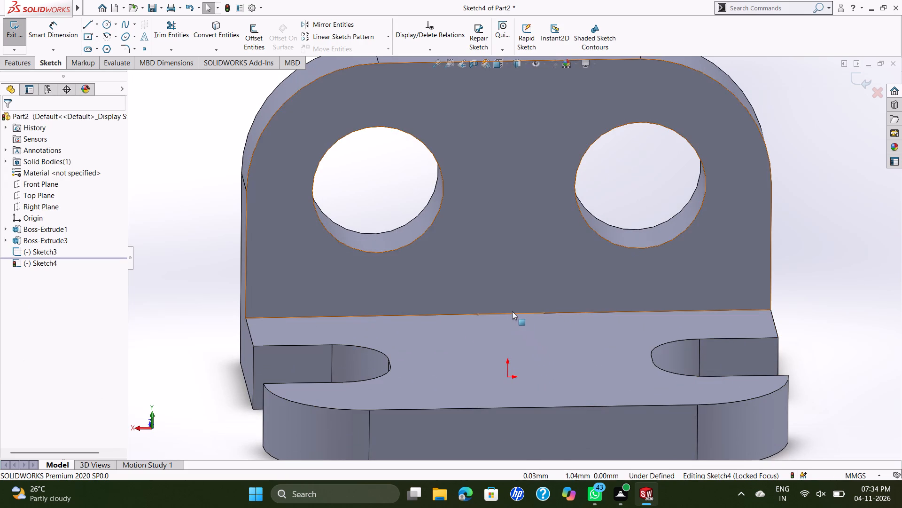
{"action": "middle_click_drag", "start_coordinate": [527, 323], "coordinate": [513, 292]}
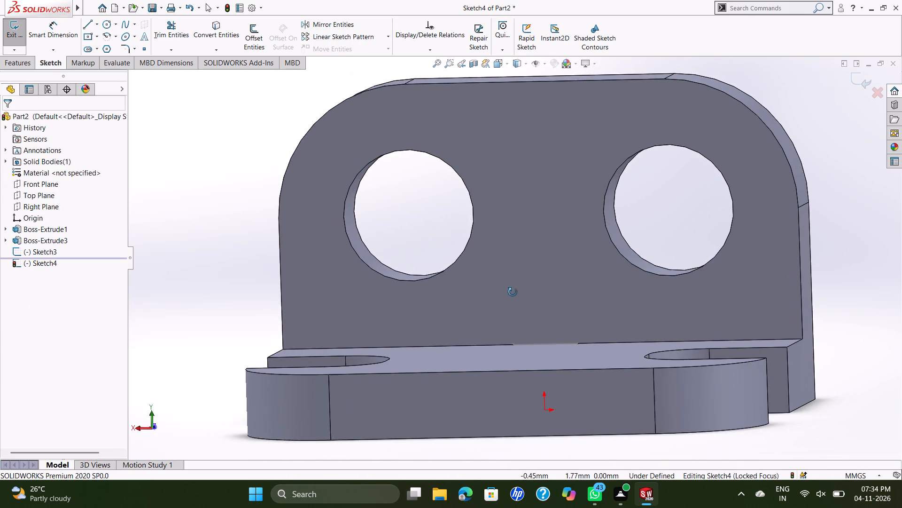
{"action": "middle_click_drag", "start_coordinate": [513, 292], "coordinate": [527, 292]}
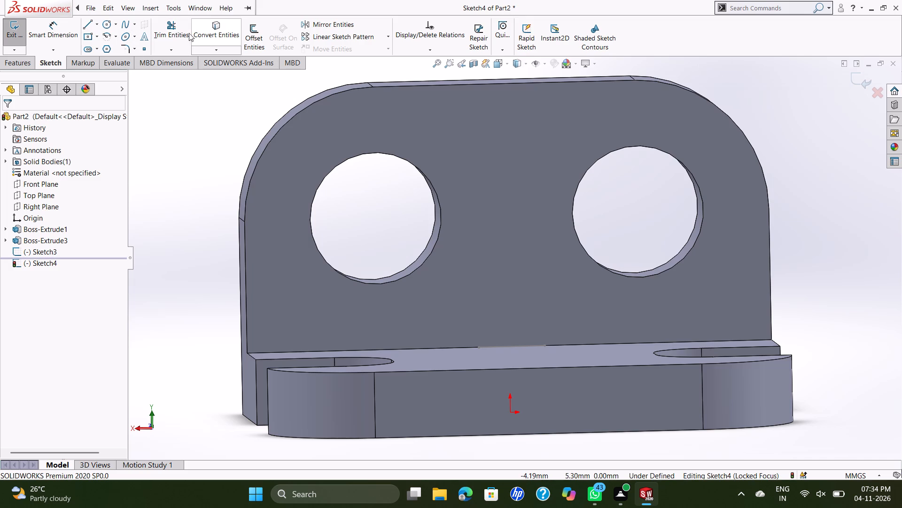
{"action": "left_click", "coordinate": [83, 37]}
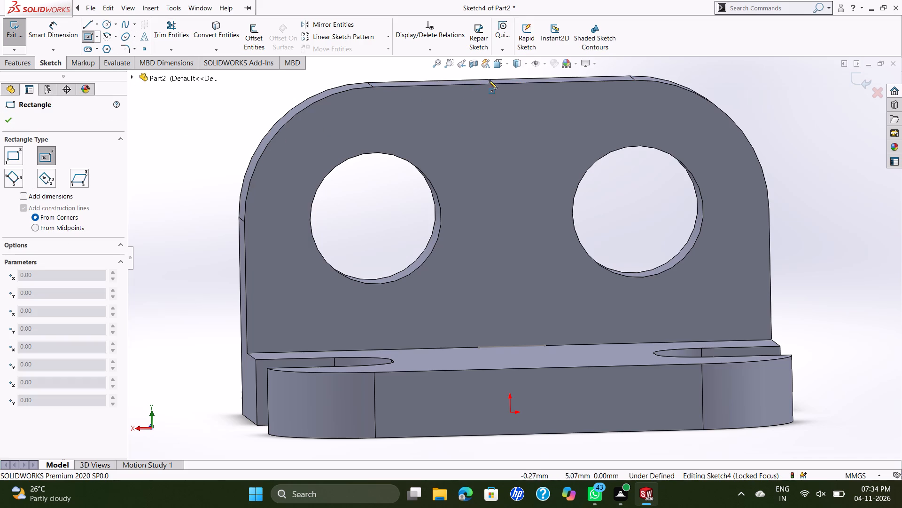
{"action": "left_click", "coordinate": [505, 83]}
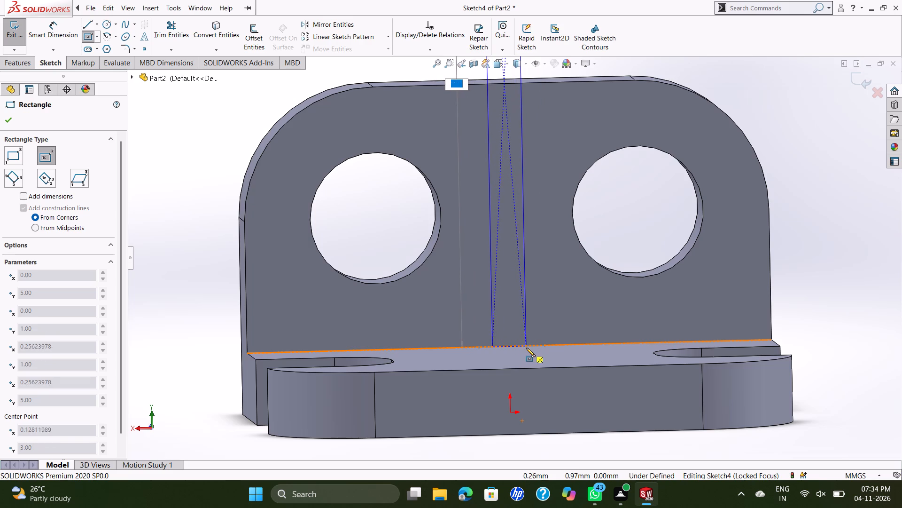
{"action": "left_click", "coordinate": [569, 346]}
{"action": "key", "text": "Escape"}
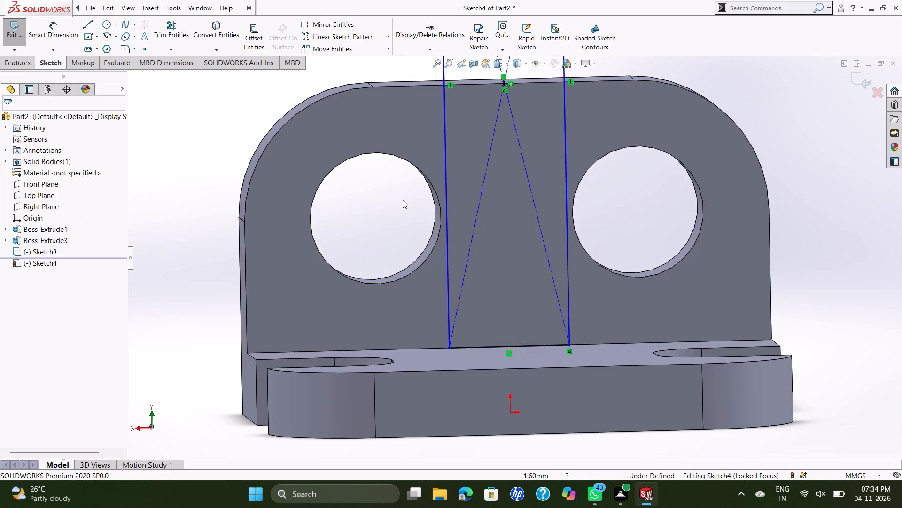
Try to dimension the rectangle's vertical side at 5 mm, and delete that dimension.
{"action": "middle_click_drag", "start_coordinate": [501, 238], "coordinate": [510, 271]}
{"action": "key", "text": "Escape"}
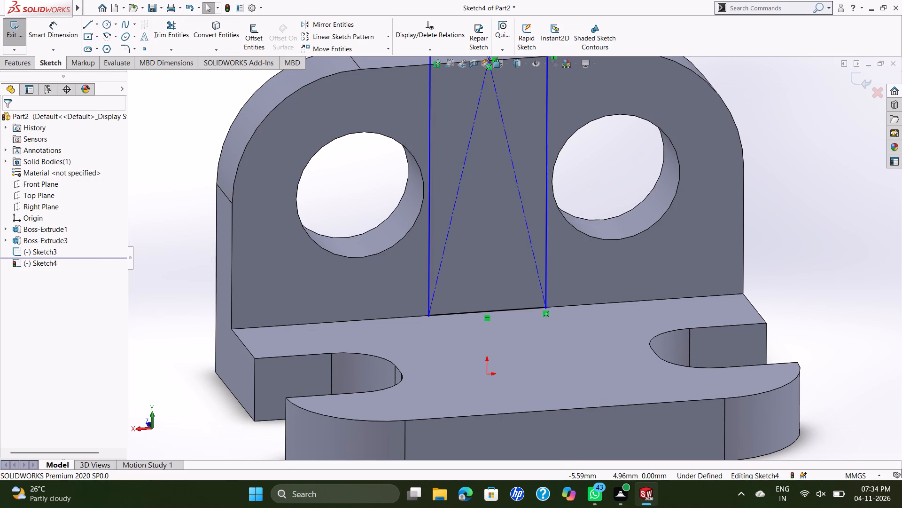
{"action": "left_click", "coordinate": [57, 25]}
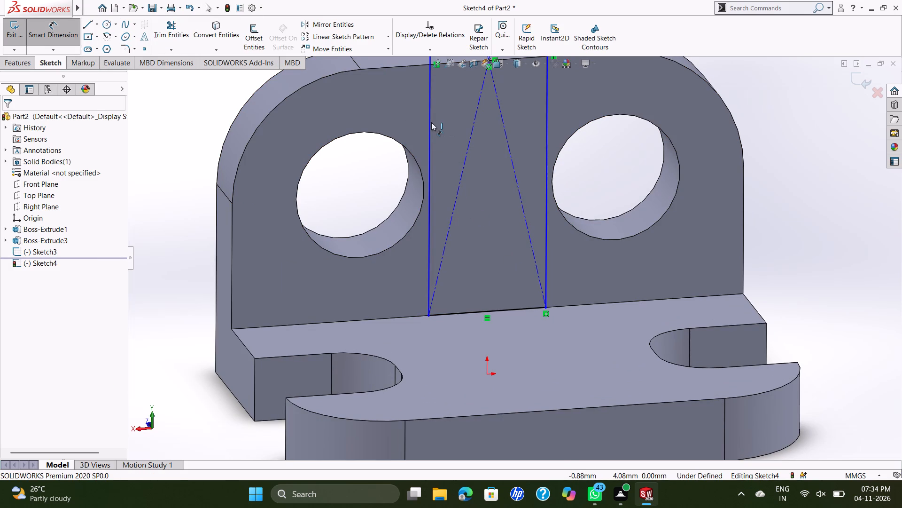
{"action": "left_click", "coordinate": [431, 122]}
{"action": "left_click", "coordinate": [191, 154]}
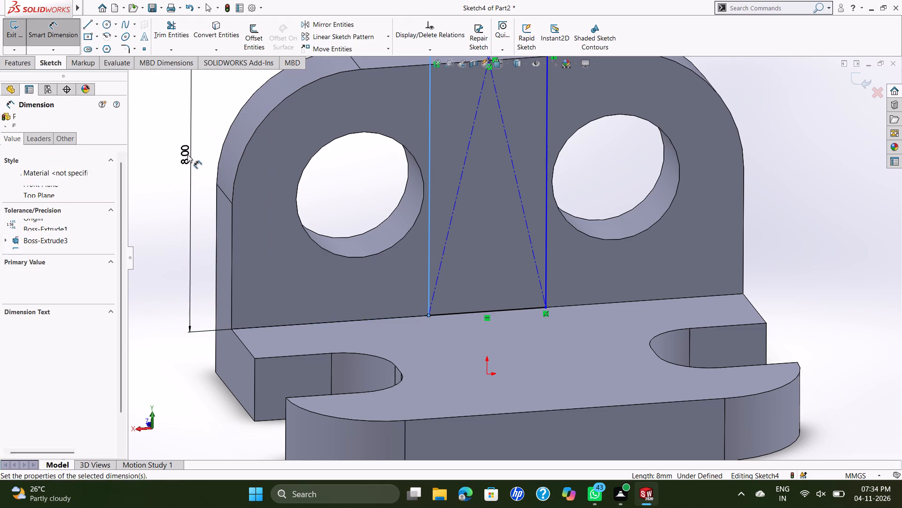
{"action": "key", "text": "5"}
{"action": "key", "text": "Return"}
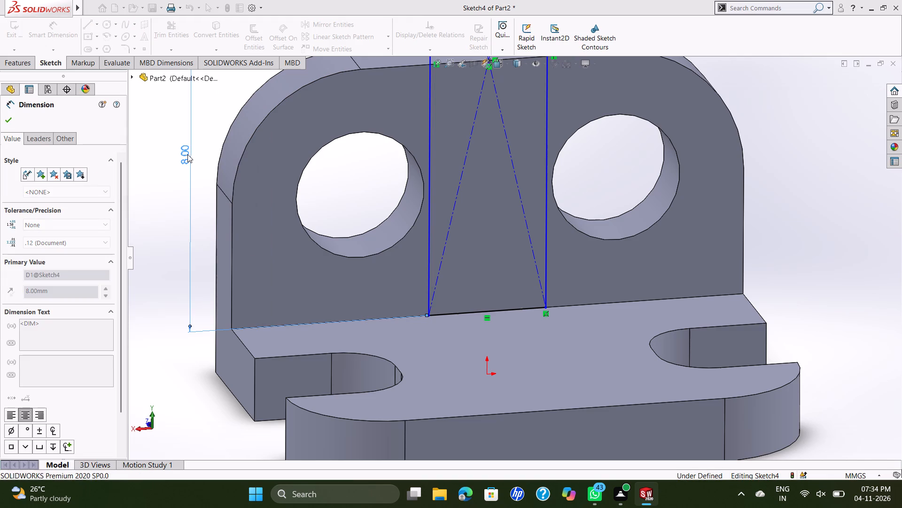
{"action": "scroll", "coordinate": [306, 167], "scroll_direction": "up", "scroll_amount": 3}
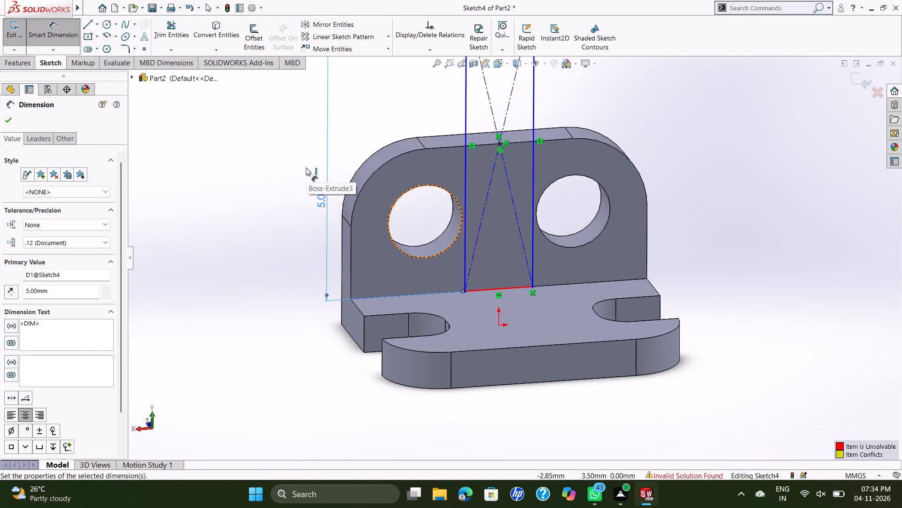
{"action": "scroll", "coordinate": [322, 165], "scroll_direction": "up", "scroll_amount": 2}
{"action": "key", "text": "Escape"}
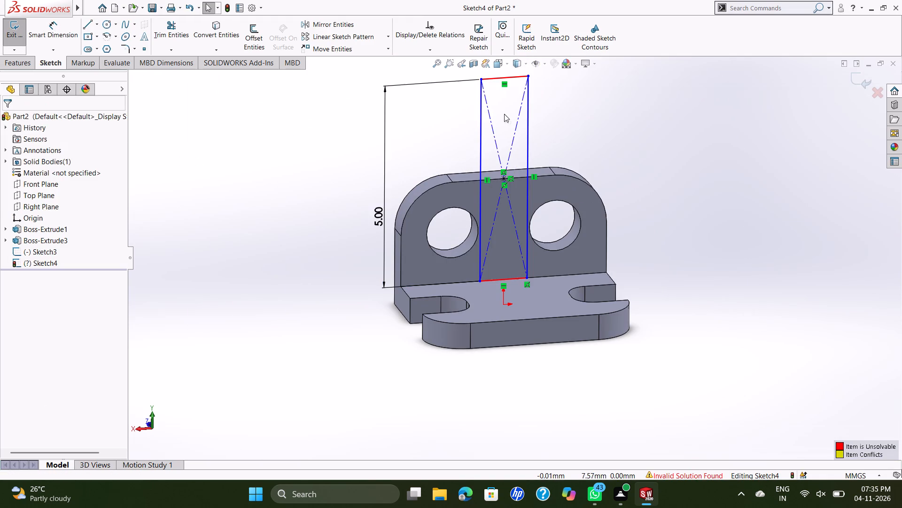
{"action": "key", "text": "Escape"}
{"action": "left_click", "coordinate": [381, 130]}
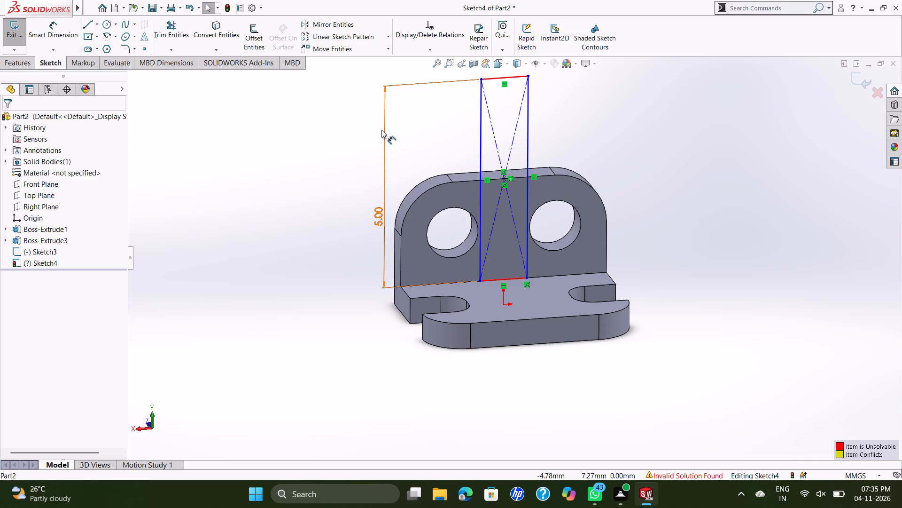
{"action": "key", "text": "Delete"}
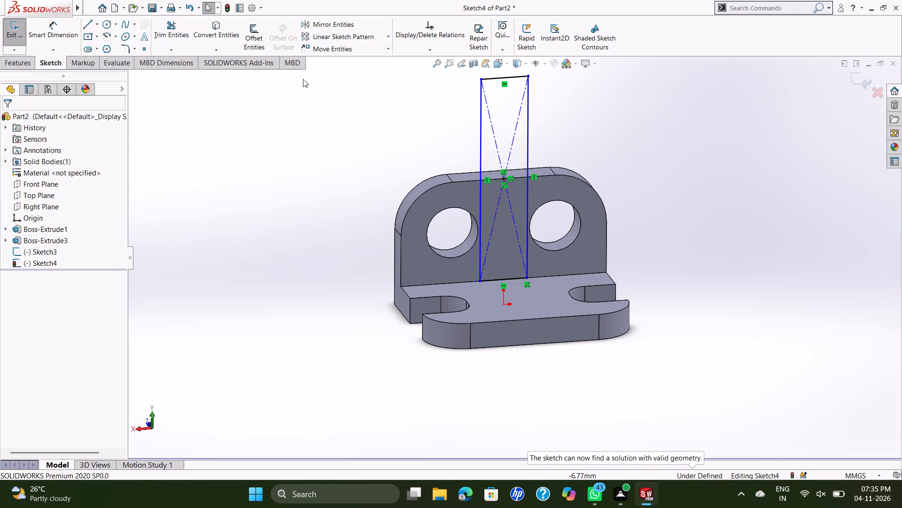
Draw a horizontal line about 1.83 mm long across the rectangle at the flange's top edge, joining its two vertical sides.
{"action": "left_click", "coordinate": [88, 25]}
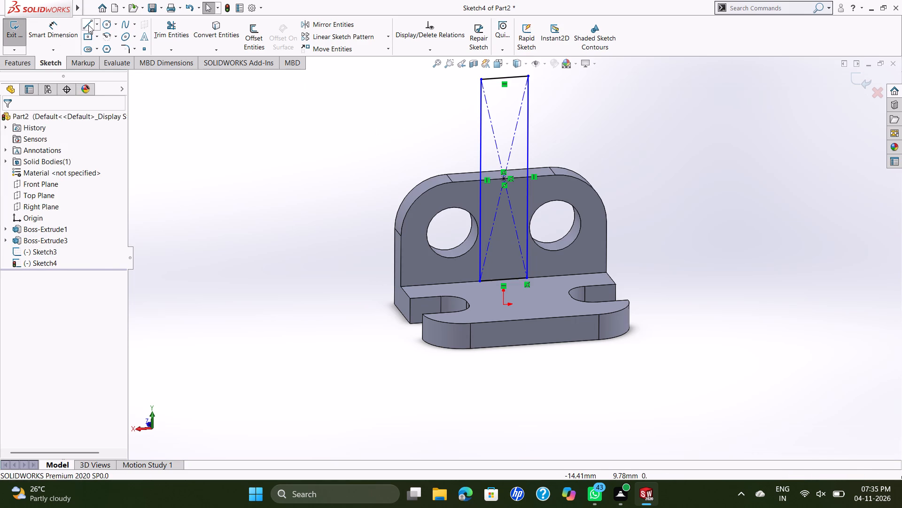
{"action": "left_click", "coordinate": [482, 181]}
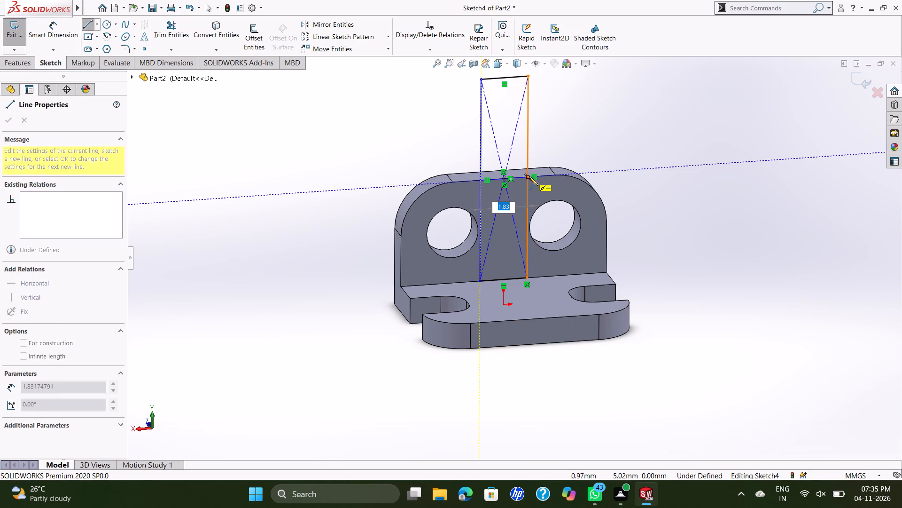
{"action": "left_click", "coordinate": [527, 176]}
{"action": "key", "text": "Escape"}
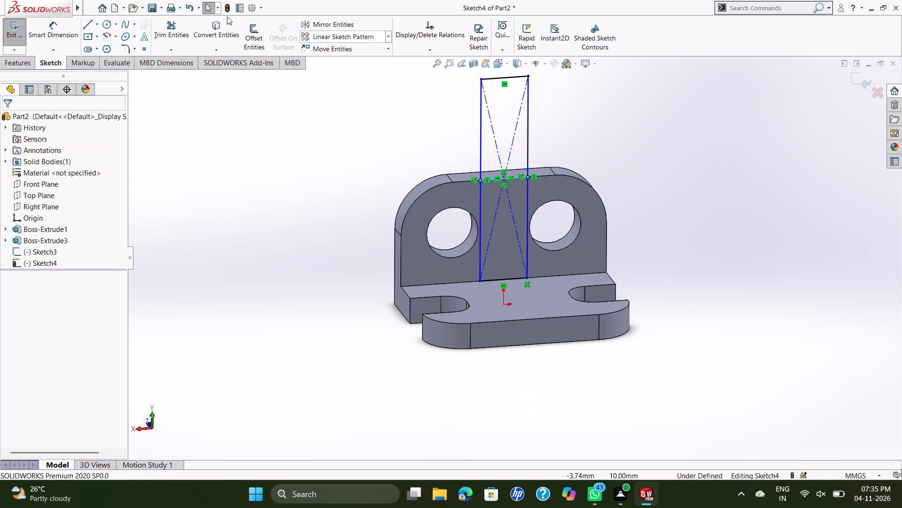
Trim away the rectangle's portion above the flange's top edge and the remaining diagonal construction lines.
{"action": "left_click", "coordinate": [168, 26]}
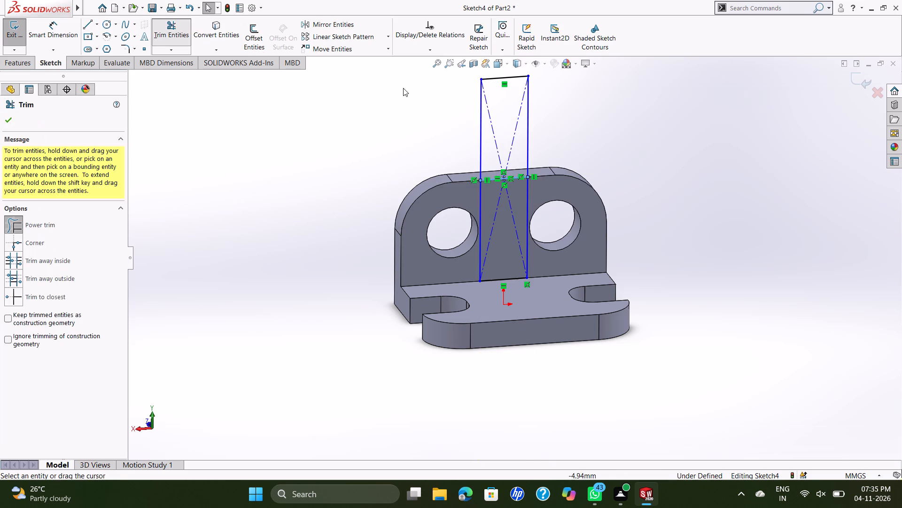
{"action": "left_click_drag", "start_coordinate": [554, 95], "coordinate": [435, 115]}
{"action": "left_click_drag", "start_coordinate": [493, 72], "coordinate": [501, 93]}
{"action": "key", "text": "Escape"}
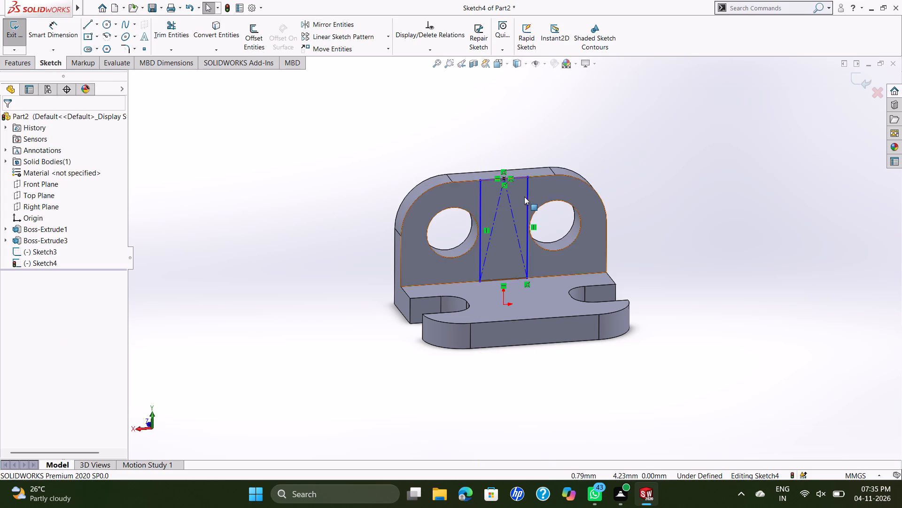
{"action": "left_click_drag", "start_coordinate": [524, 197], "coordinate": [498, 203]}
{"action": "key", "text": "Escape"}
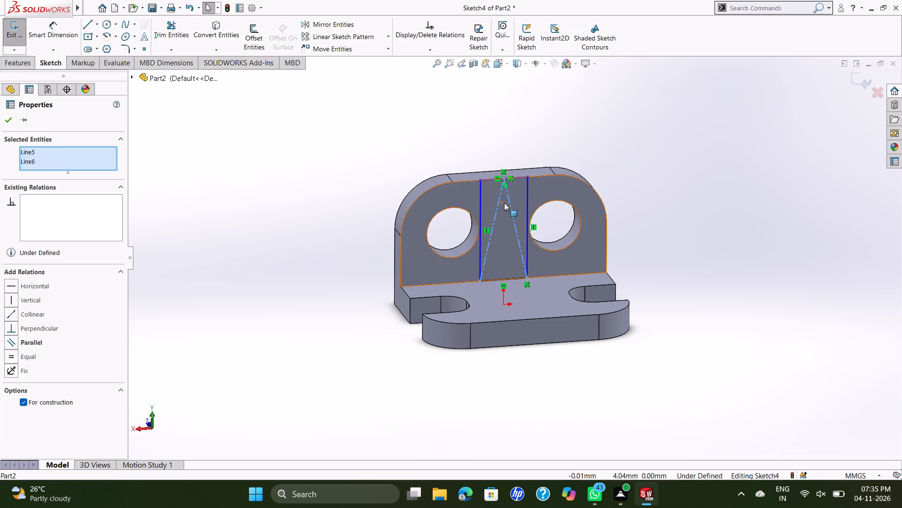
{"action": "left_click", "coordinate": [171, 33]}
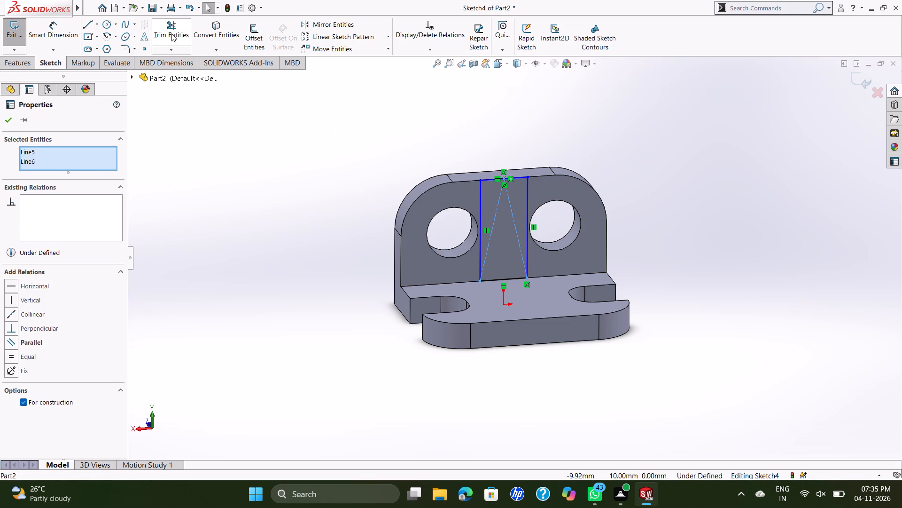
{"action": "left_click_drag", "start_coordinate": [514, 199], "coordinate": [490, 196]}
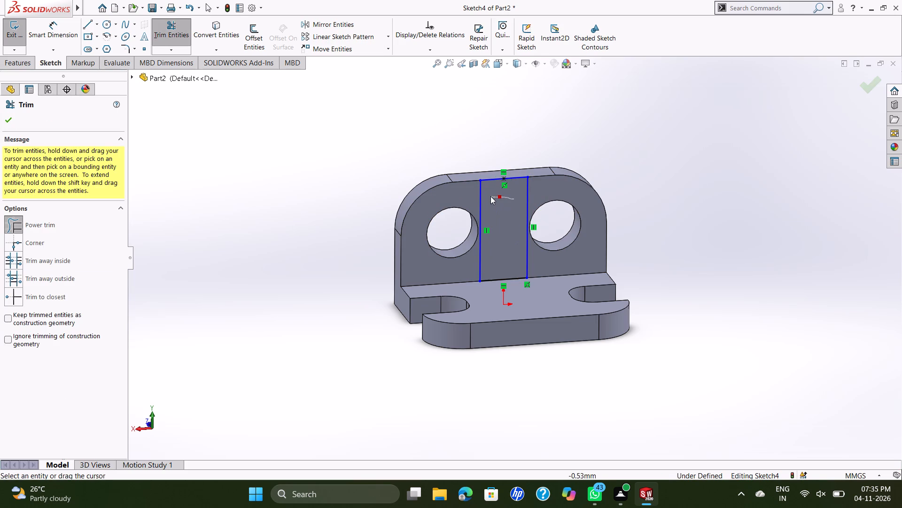
{"action": "left_click_drag", "start_coordinate": [490, 196], "coordinate": [490, 196]}
{"action": "key", "text": "Escape"}
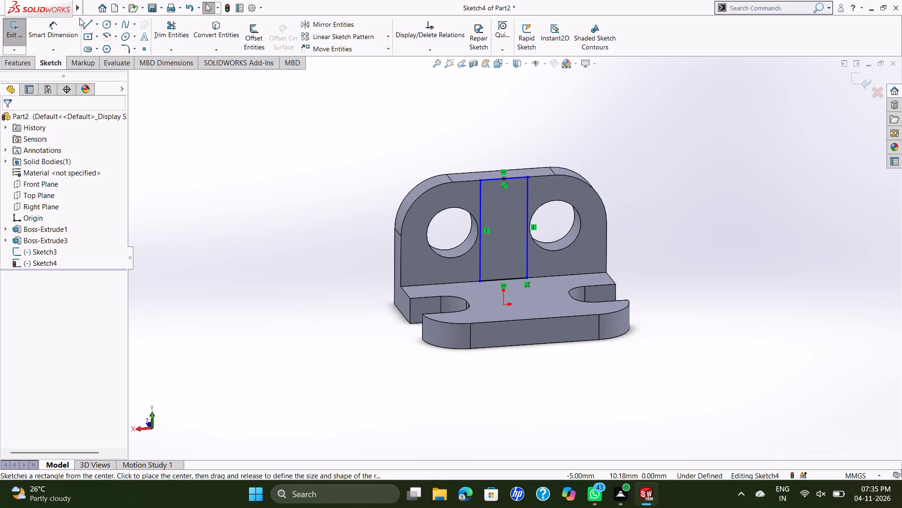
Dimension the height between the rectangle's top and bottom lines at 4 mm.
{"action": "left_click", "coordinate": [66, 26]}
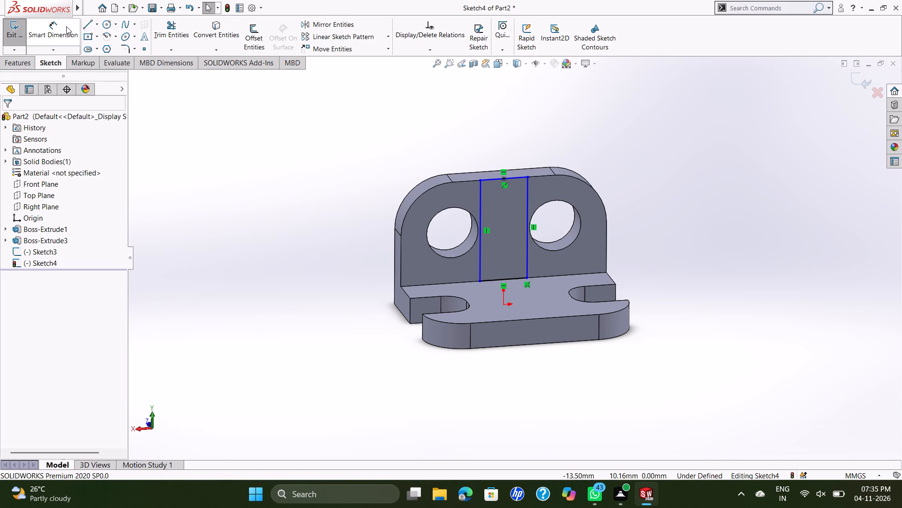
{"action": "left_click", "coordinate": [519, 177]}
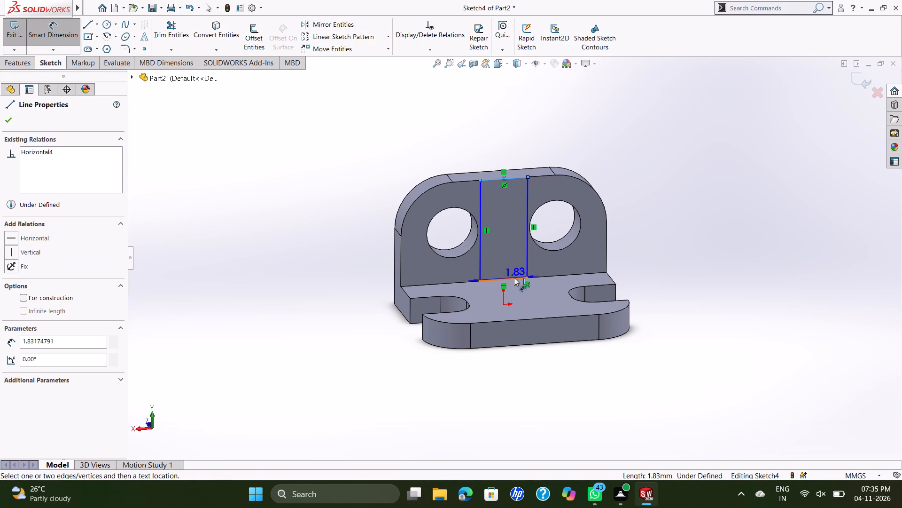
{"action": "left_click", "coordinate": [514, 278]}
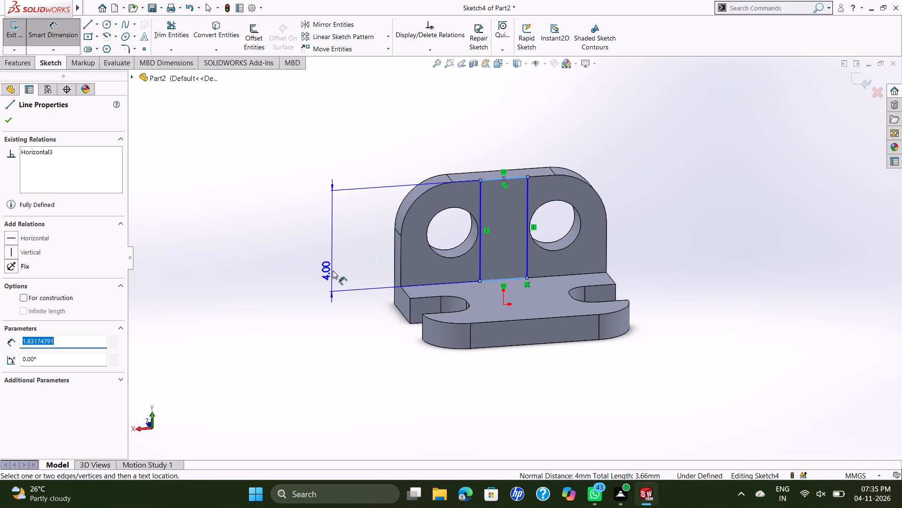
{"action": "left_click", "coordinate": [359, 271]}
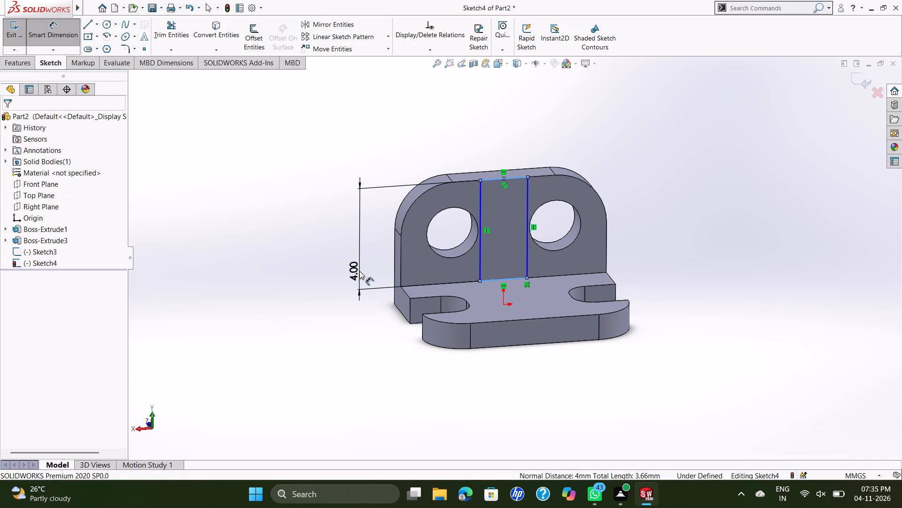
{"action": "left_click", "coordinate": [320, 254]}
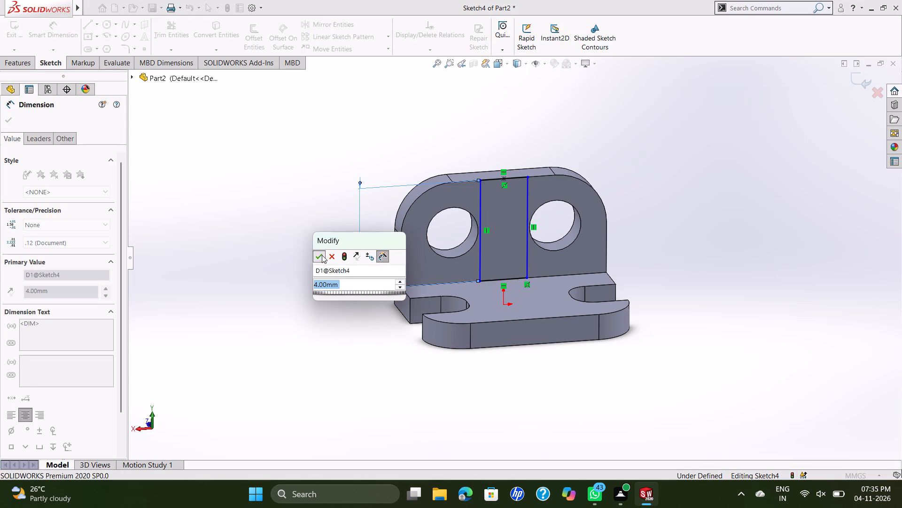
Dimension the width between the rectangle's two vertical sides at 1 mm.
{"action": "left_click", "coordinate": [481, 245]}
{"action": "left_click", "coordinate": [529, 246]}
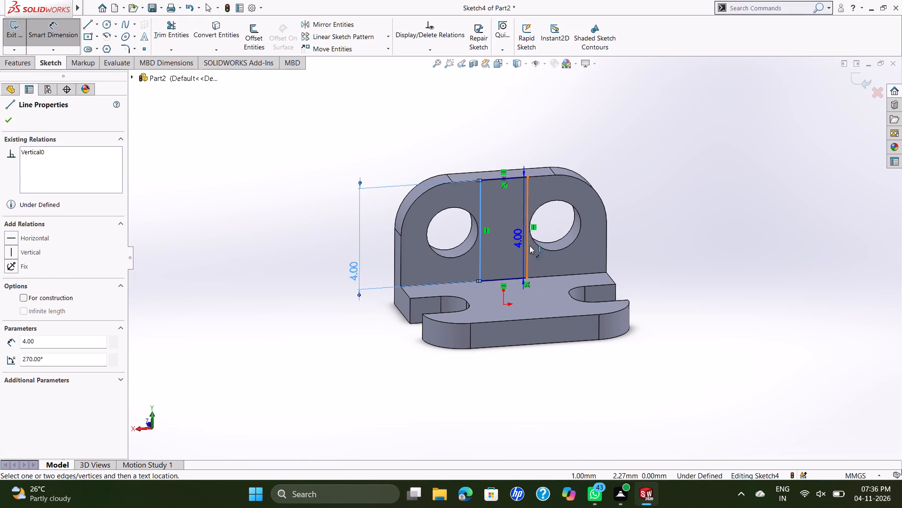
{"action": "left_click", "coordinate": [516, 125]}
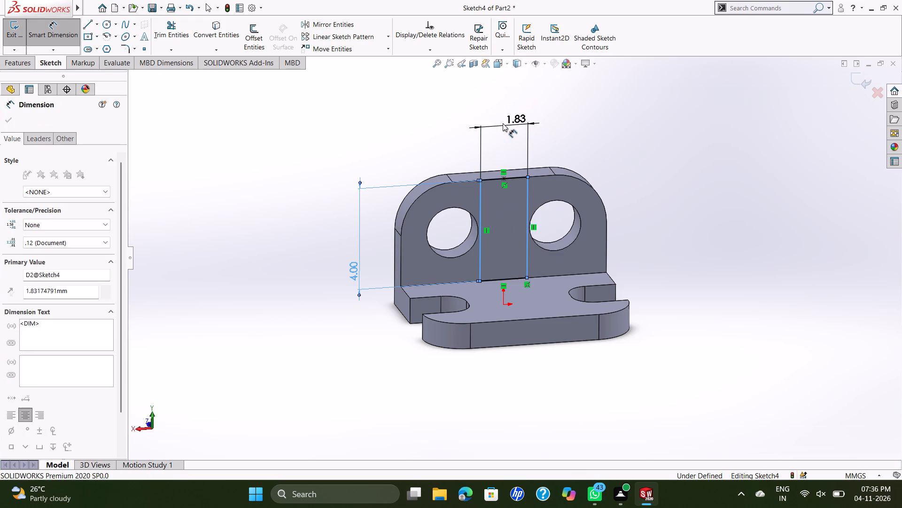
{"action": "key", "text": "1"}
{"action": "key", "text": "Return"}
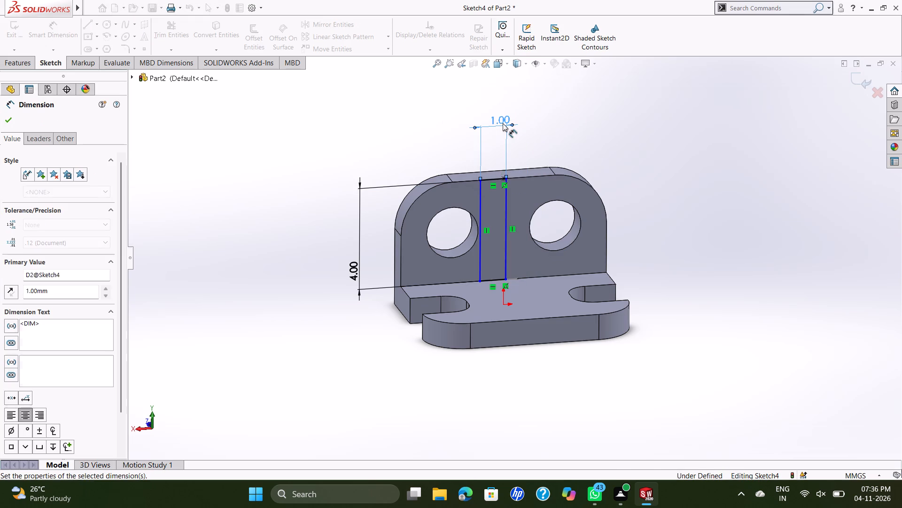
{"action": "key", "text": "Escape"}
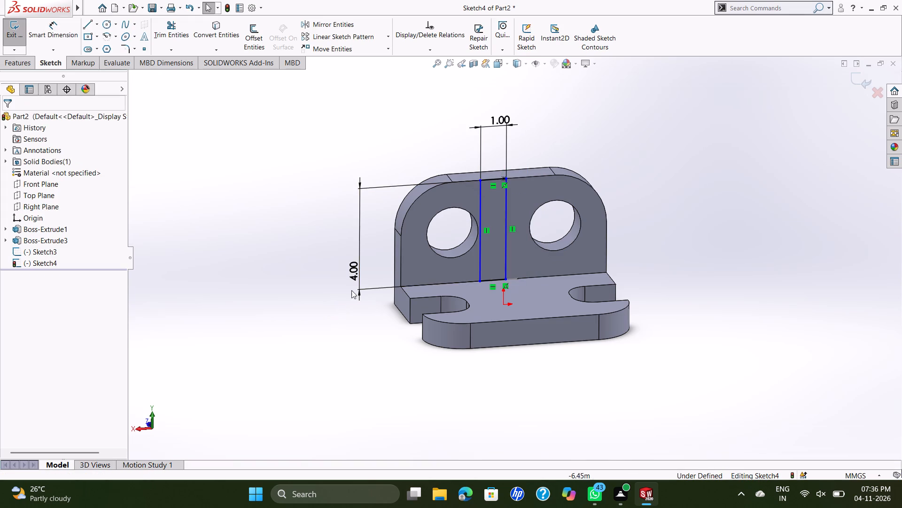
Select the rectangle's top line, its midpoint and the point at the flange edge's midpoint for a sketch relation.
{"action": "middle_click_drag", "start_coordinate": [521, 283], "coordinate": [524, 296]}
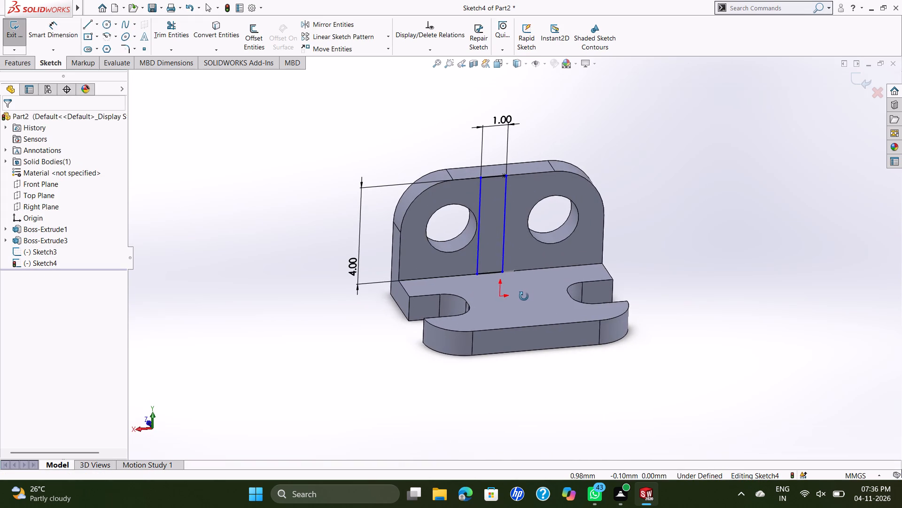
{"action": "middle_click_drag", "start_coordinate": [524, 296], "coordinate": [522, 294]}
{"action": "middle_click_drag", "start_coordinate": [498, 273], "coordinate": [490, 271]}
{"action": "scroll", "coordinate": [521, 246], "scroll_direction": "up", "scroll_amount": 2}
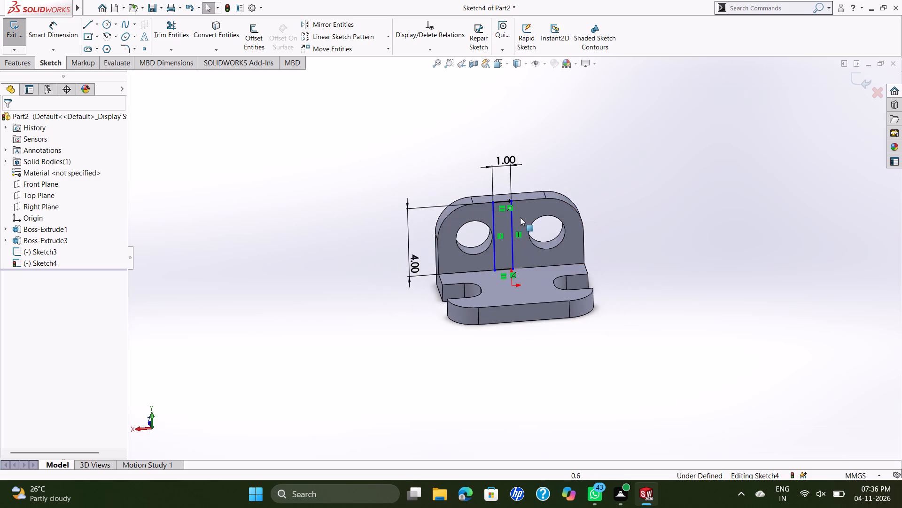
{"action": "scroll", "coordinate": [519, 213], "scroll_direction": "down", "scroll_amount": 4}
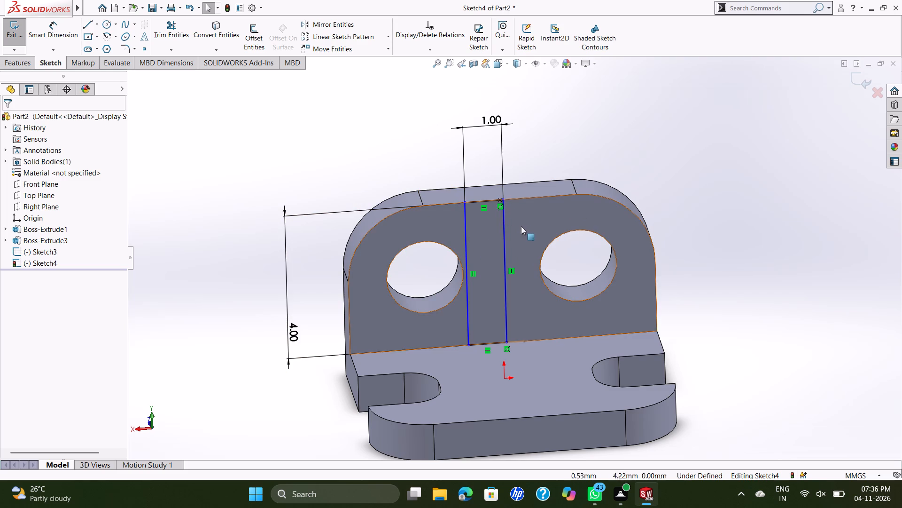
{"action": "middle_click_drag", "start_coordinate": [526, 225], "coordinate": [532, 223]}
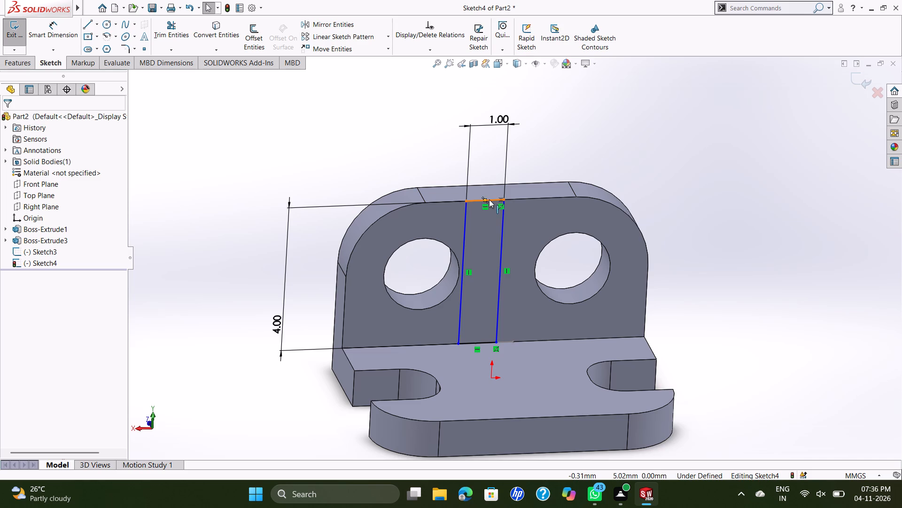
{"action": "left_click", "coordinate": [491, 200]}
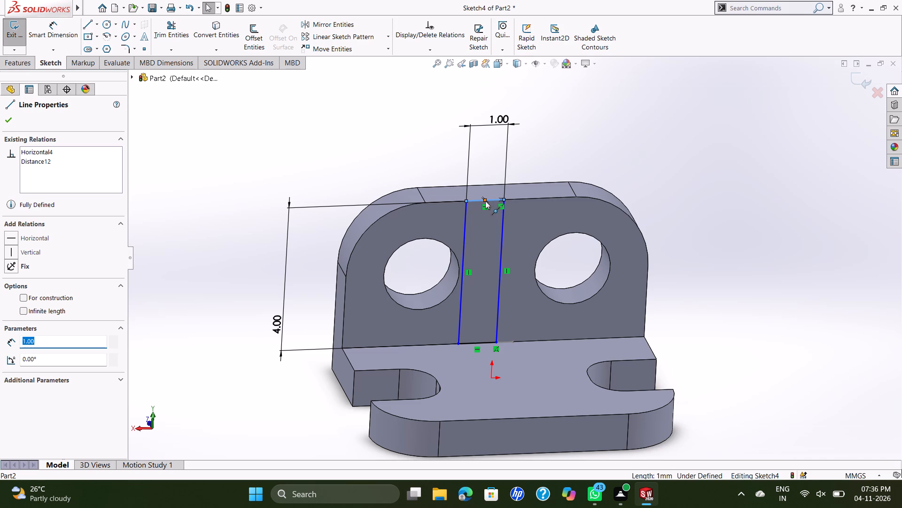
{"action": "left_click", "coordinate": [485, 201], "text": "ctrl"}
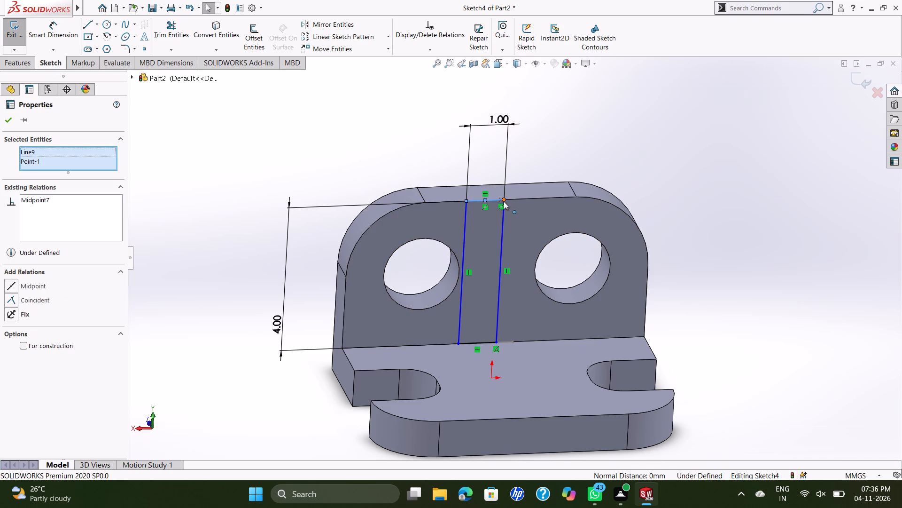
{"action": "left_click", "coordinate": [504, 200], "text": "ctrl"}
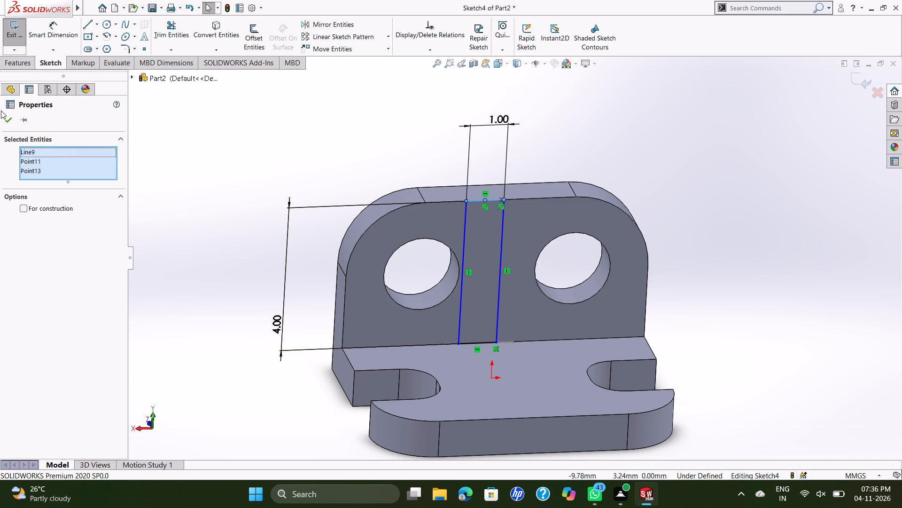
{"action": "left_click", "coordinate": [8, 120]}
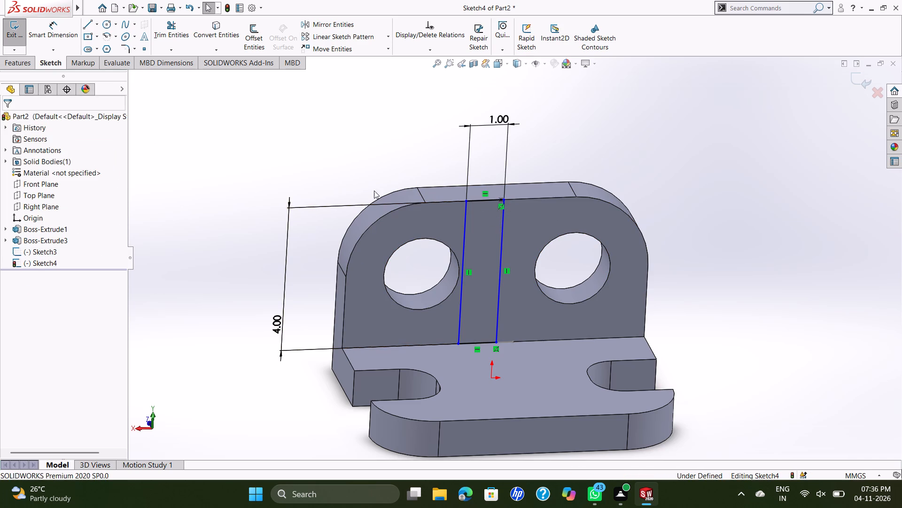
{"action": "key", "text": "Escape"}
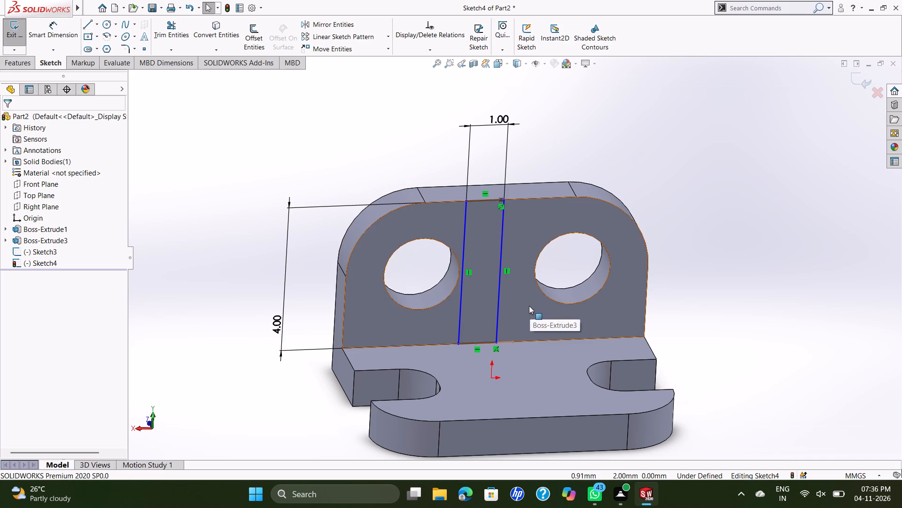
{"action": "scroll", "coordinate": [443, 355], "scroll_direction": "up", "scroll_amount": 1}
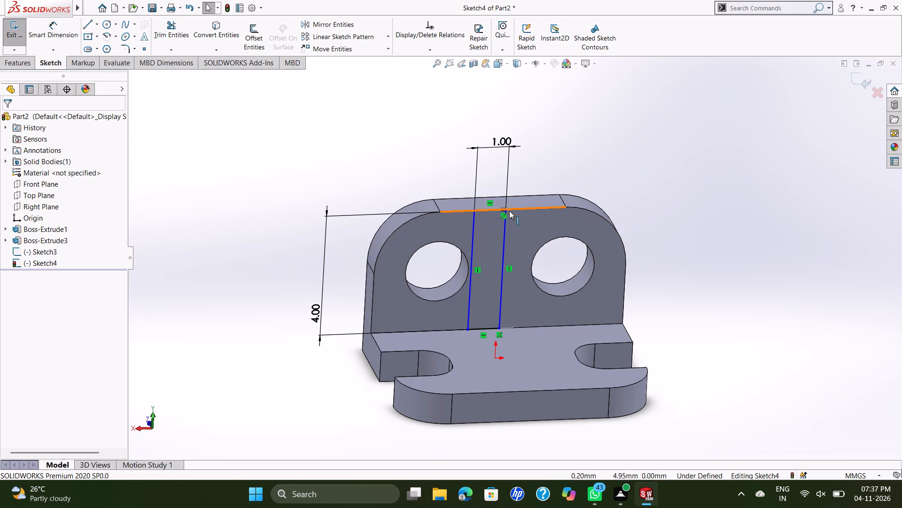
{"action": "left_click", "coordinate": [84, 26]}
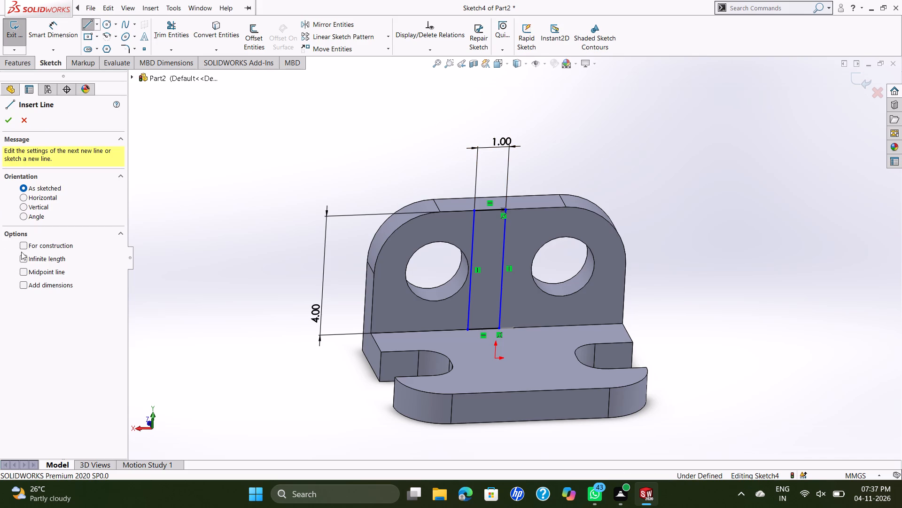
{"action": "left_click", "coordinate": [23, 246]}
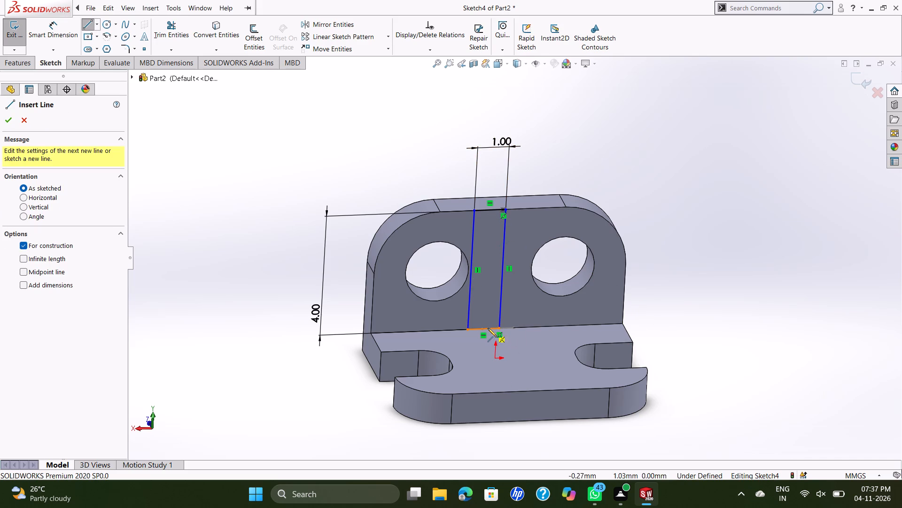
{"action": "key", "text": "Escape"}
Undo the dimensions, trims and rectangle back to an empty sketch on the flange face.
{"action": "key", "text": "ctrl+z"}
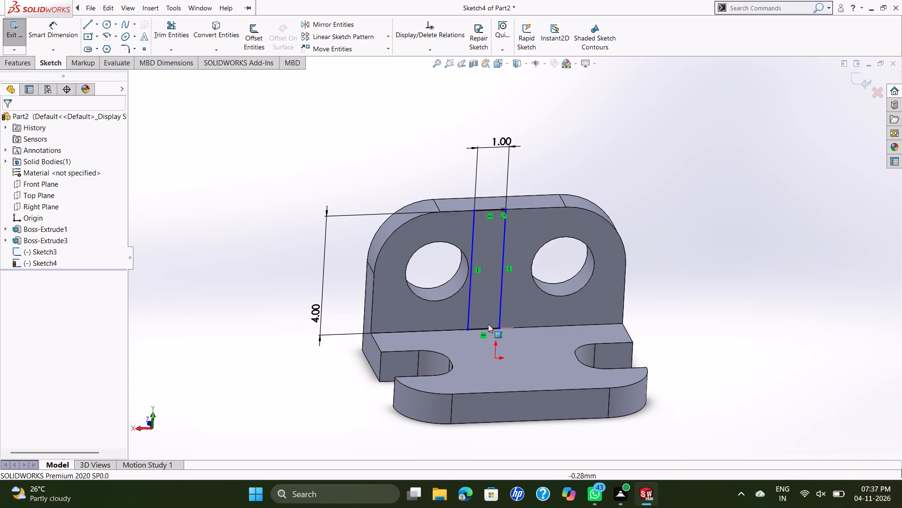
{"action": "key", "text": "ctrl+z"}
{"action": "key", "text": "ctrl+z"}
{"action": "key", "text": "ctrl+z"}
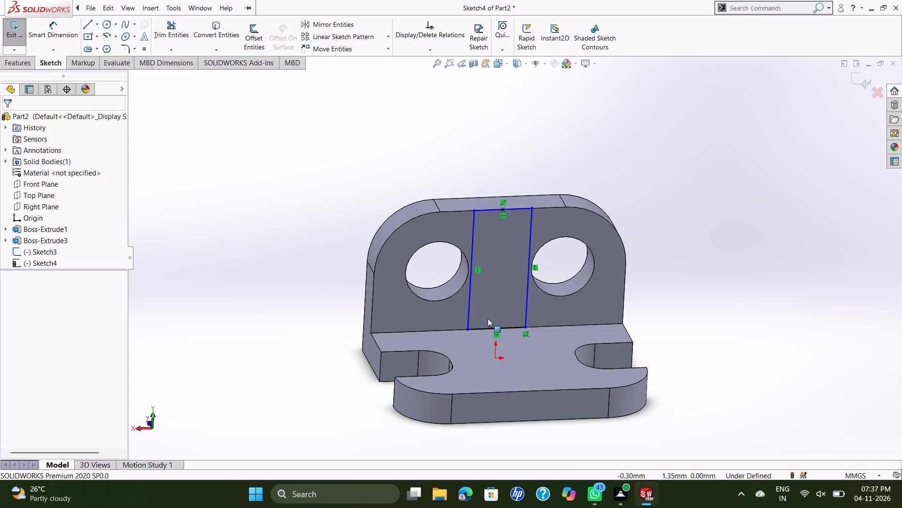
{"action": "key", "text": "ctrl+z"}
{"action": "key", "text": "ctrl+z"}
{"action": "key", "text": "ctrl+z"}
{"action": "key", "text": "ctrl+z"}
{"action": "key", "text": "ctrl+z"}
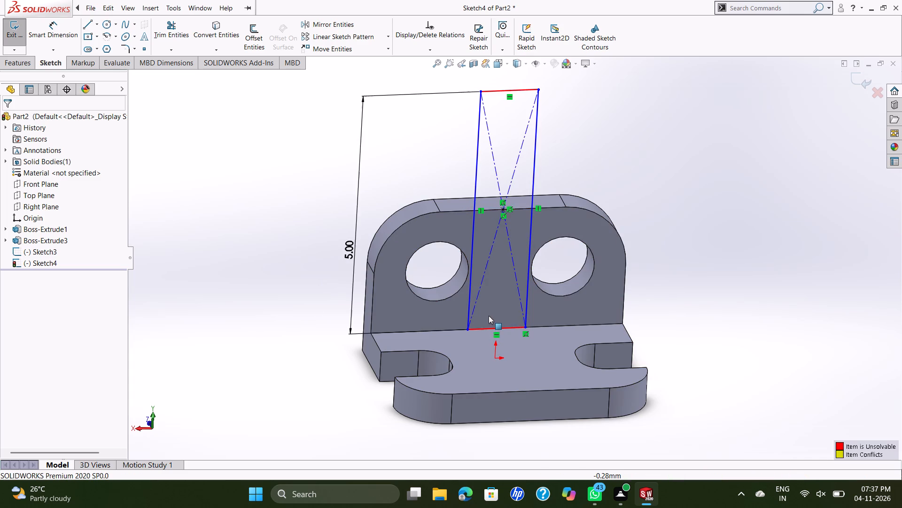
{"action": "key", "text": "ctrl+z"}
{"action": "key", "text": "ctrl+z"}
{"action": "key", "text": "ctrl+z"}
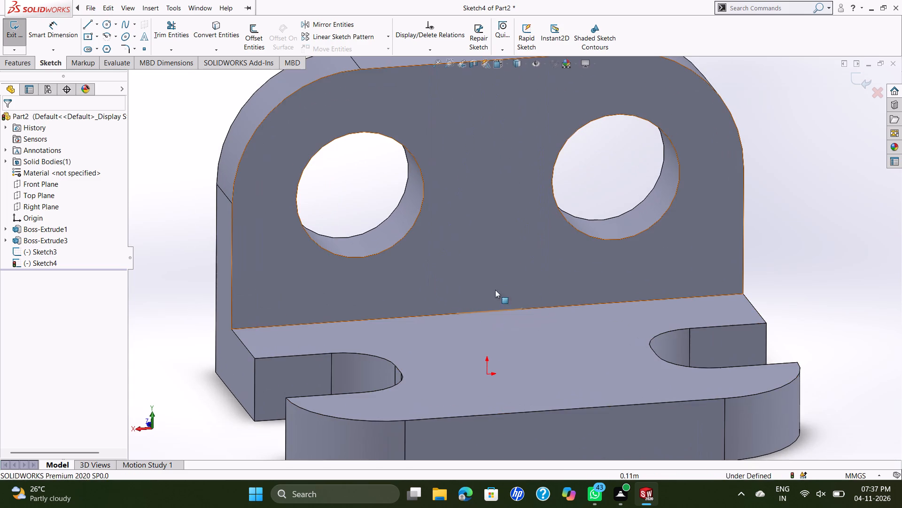
Draw a 4 mm vertical line from the bend edge's midpoint up to the midpoint of the flange's top edge.
{"action": "scroll", "coordinate": [526, 238], "scroll_direction": "up", "scroll_amount": 1}
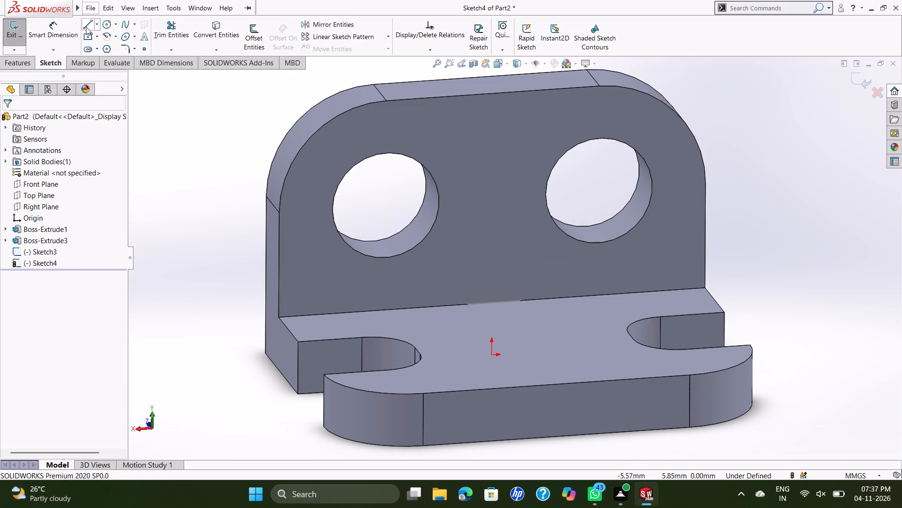
{"action": "left_click", "coordinate": [86, 27]}
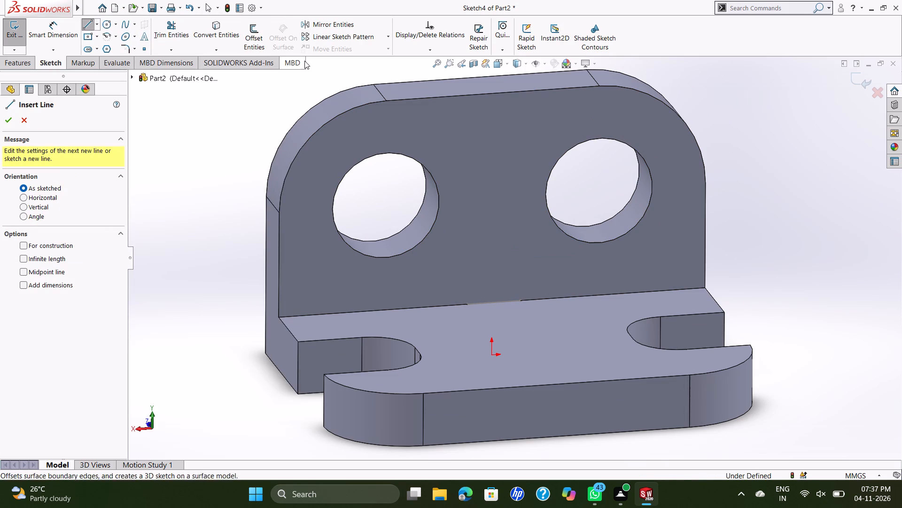
{"action": "left_click", "coordinate": [492, 303]}
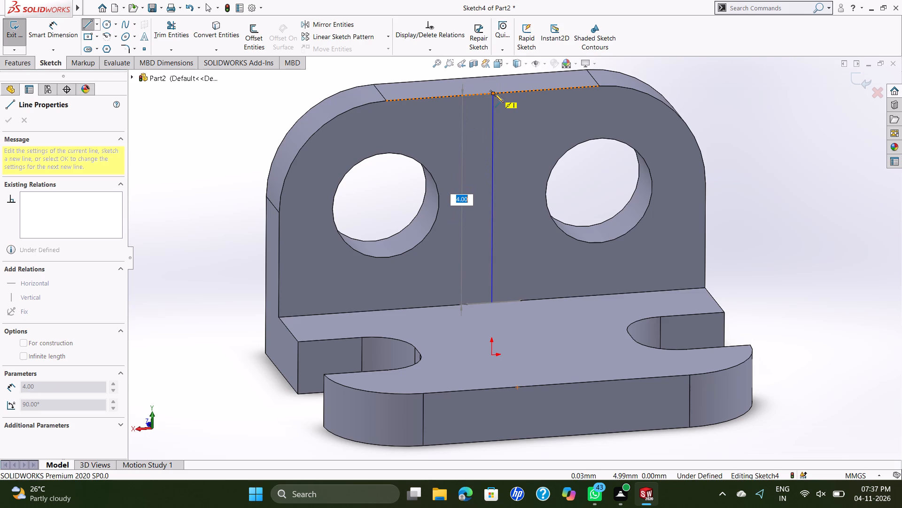
{"action": "left_click", "coordinate": [493, 94]}
{"action": "key", "text": "Escape"}
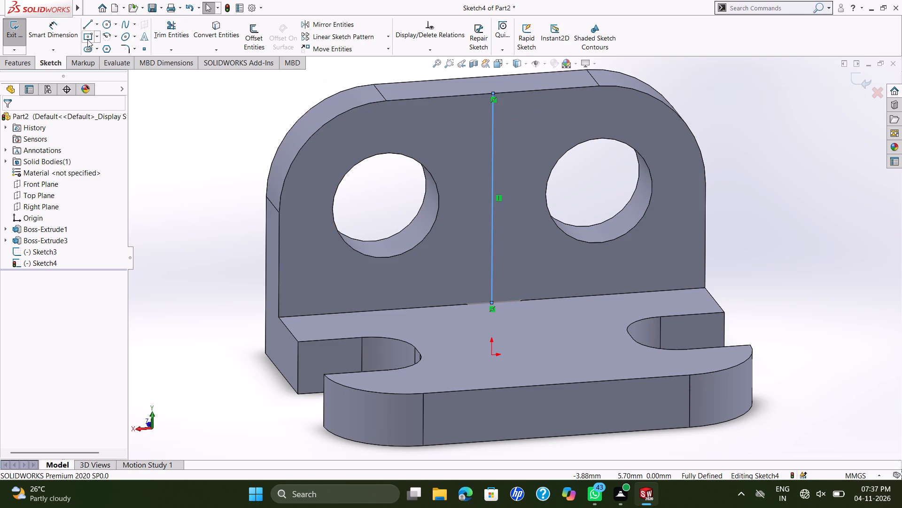
Draw a horizontal midpoint line centred on the vertical line's upper end, extending 0.5 mm to each side along the flange's top edge.
{"action": "left_click", "coordinate": [97, 24]}
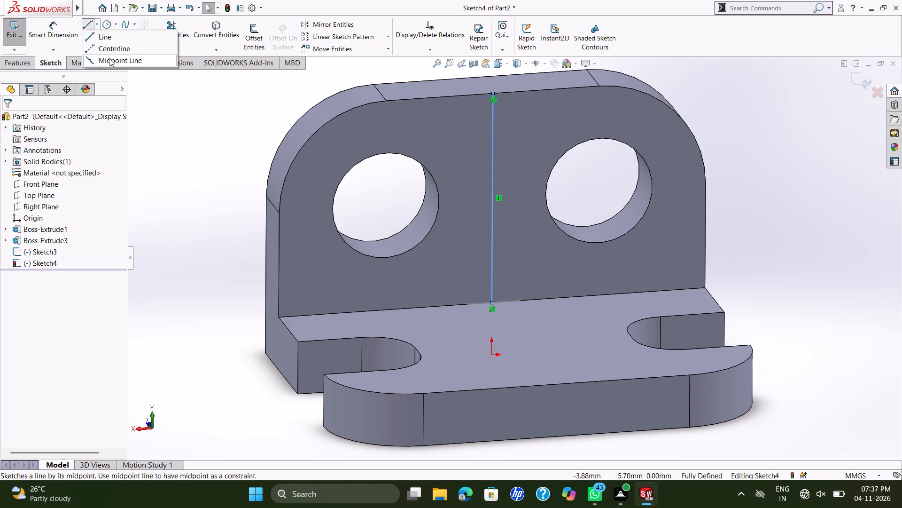
{"action": "left_click", "coordinate": [109, 58]}
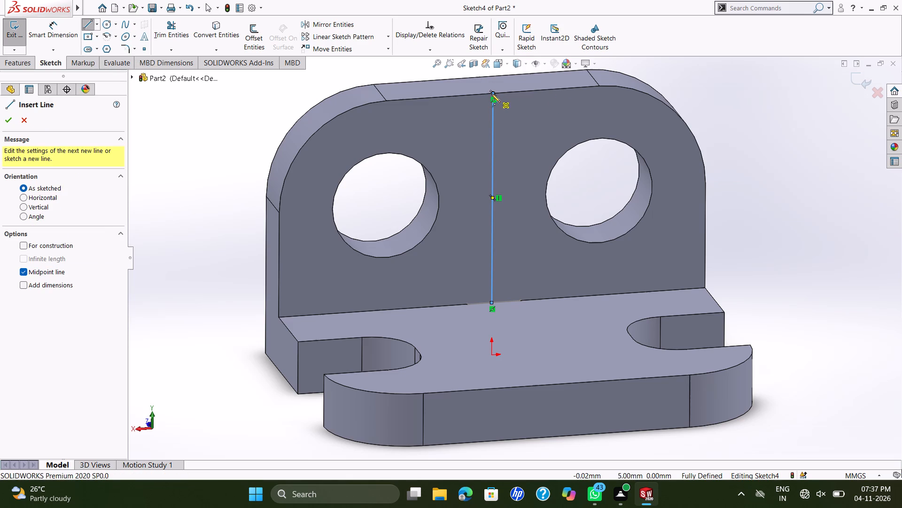
{"action": "left_click", "coordinate": [492, 94]}
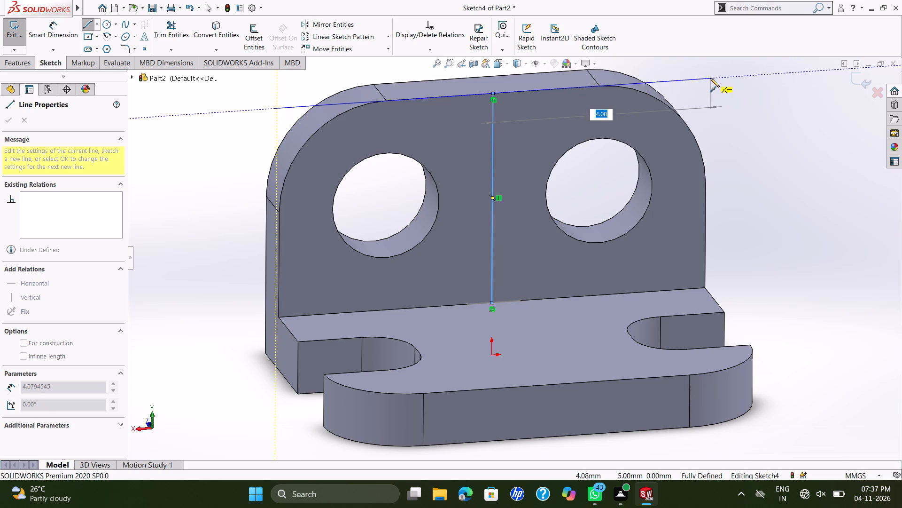
{"action": "key", "text": "0"}
{"action": "key", "text": "period"}
{"action": "key", "text": "5"}
{"action": "key", "text": "Return"}
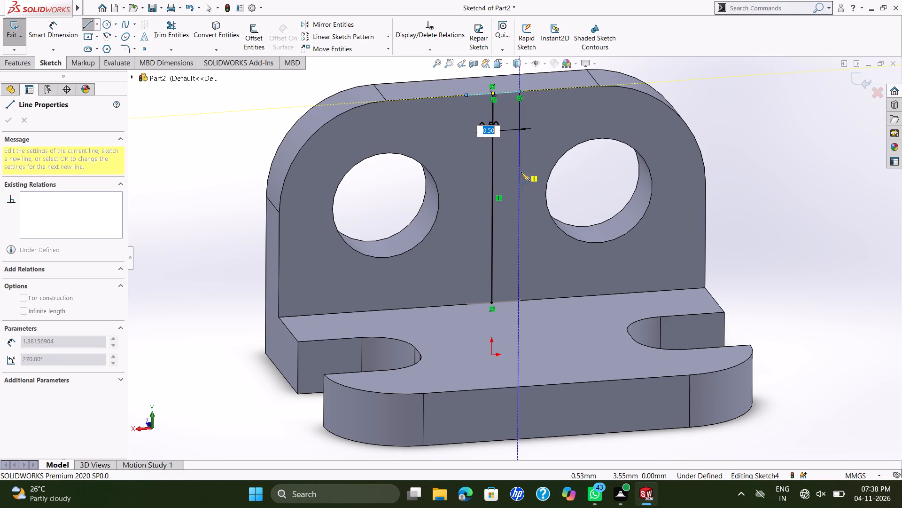
Close the rectangle with a line down to the bend edge, a 1 mm bottom line, and a vertical line back to the top line.
{"action": "key", "text": "Escape"}
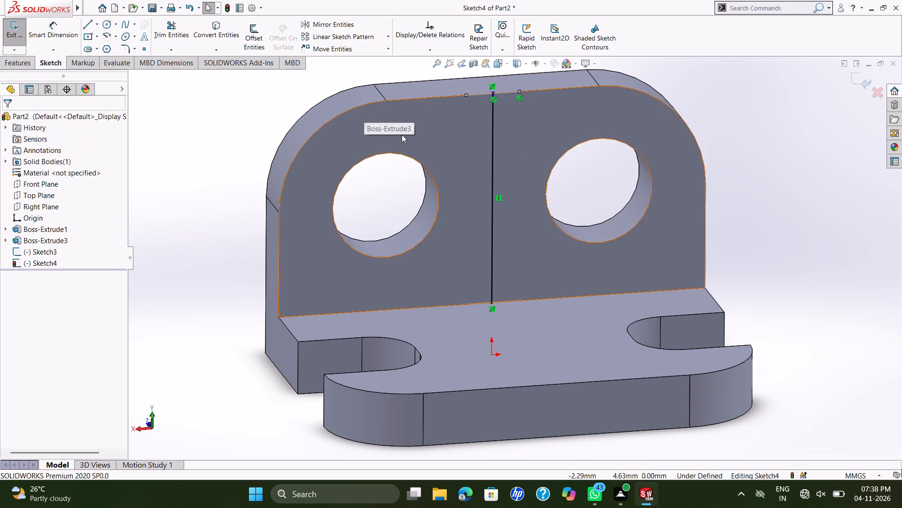
{"action": "left_click", "coordinate": [90, 21]}
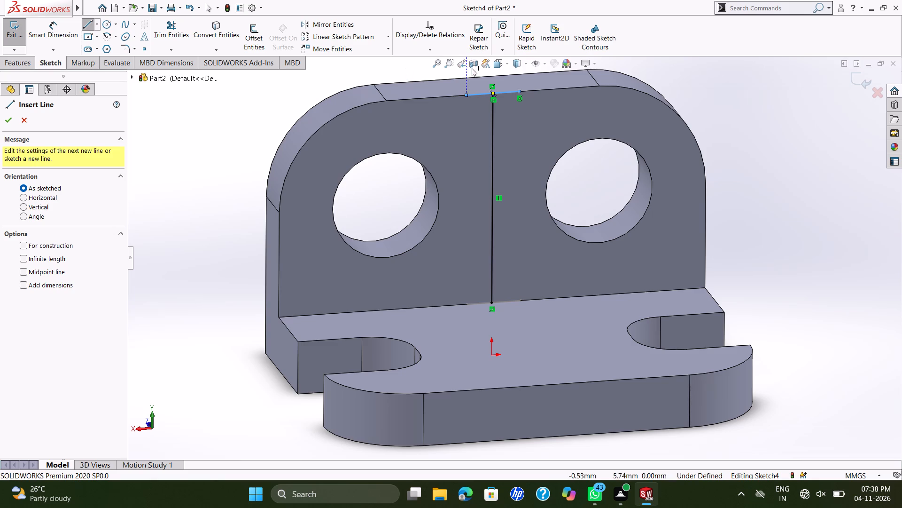
{"action": "left_click", "coordinate": [519, 90]}
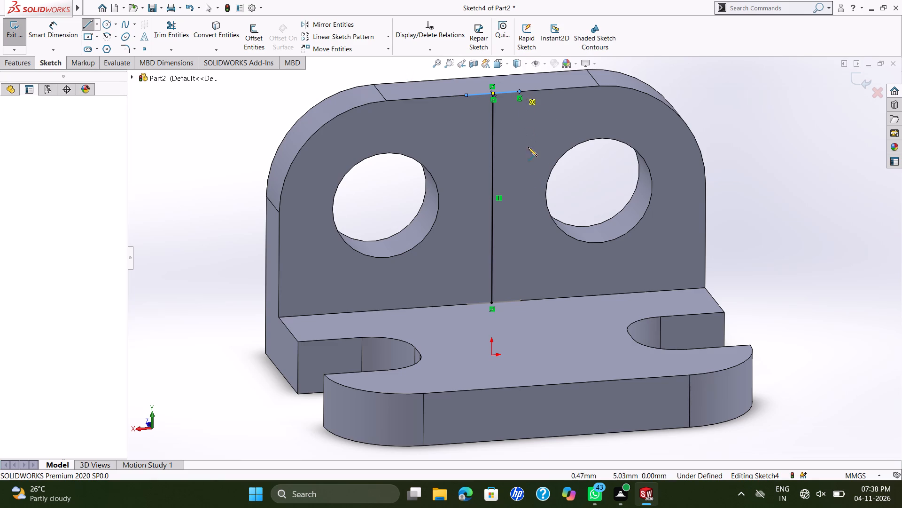
{"action": "left_click", "coordinate": [517, 300]}
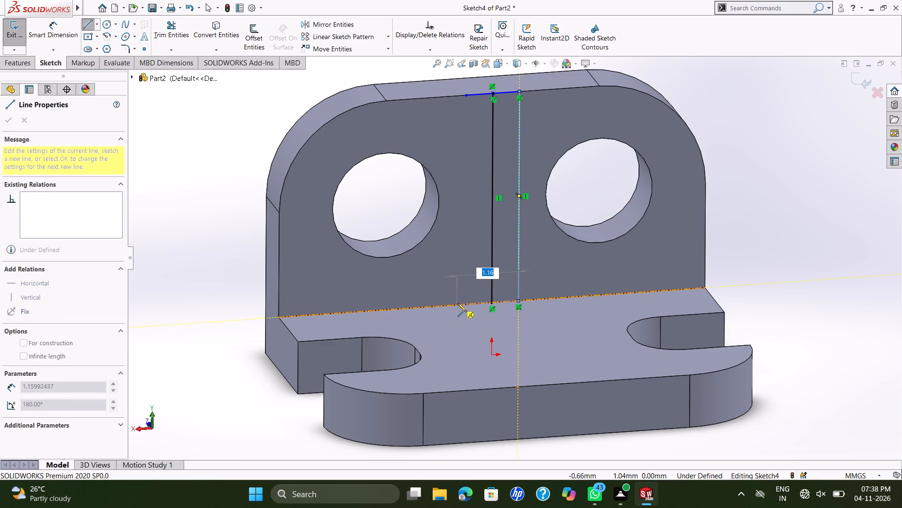
{"action": "key", "text": "1"}
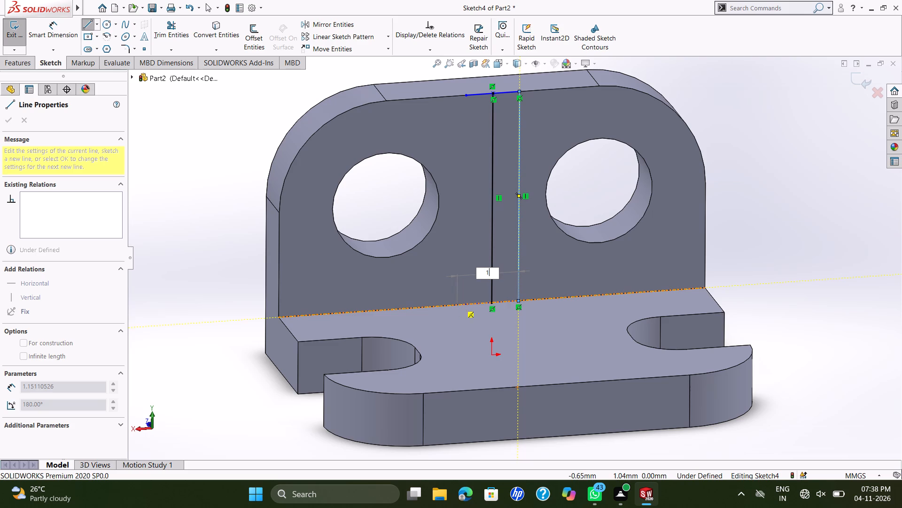
{"action": "key", "text": "Return"}
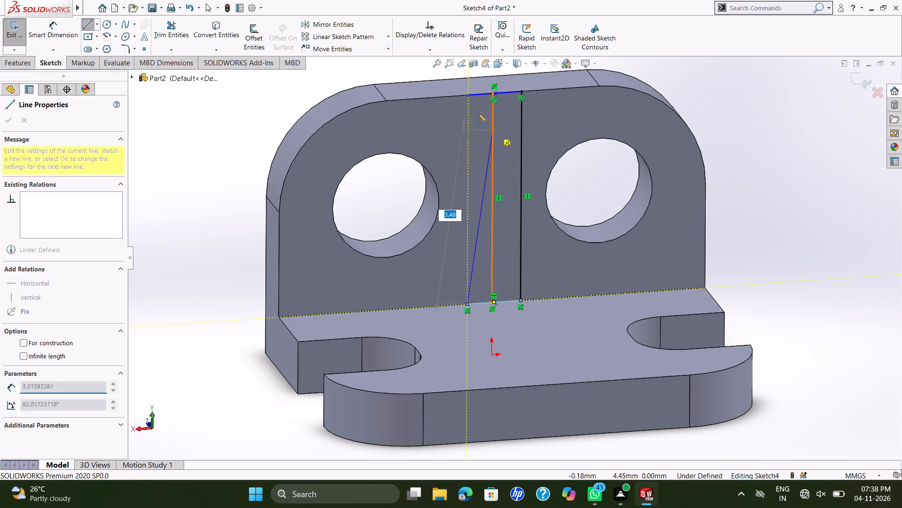
{"action": "left_click", "coordinate": [467, 94]}
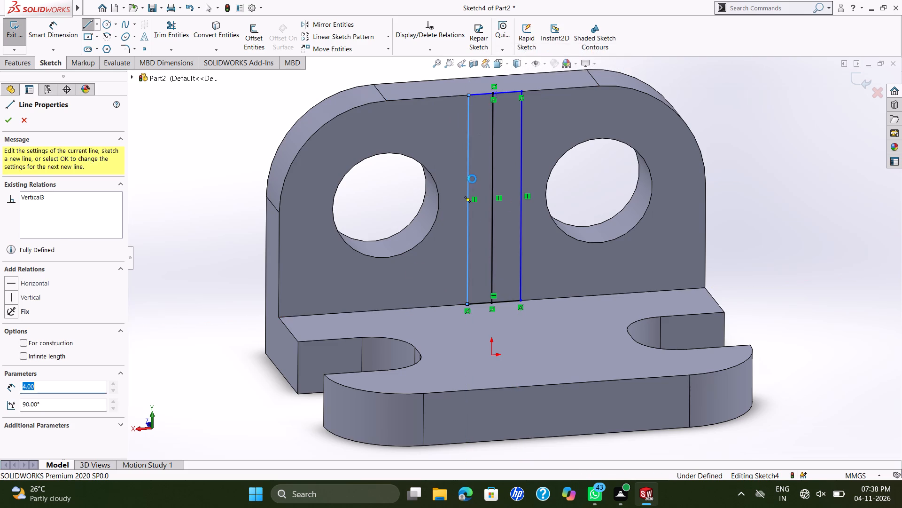
{"action": "key", "text": "Escape"}
{"action": "key", "text": "Escape"}
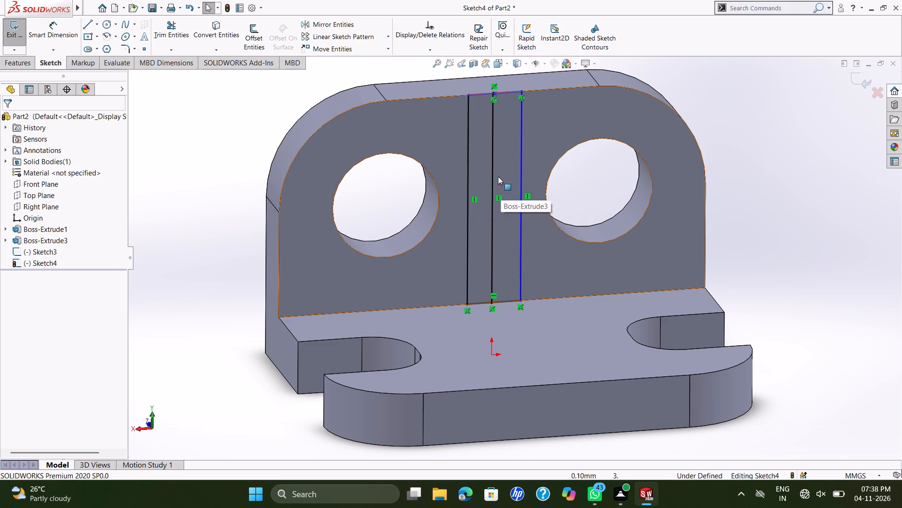
Delete the vertical centre line inside the rectangle.
{"action": "left_click", "coordinate": [492, 171]}
{"action": "key", "text": "Delete"}
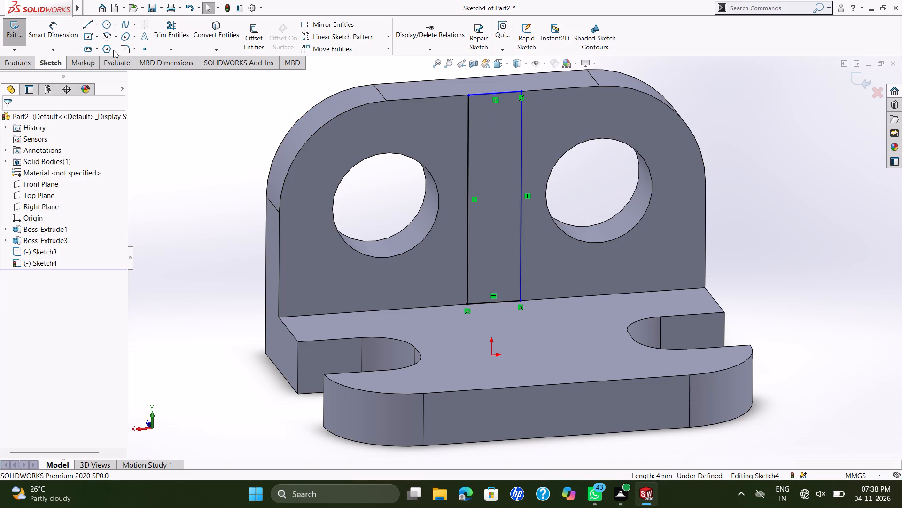
Dimension the width between the rectangle's two vertical sides and centre the dimension text above the flange's top edge.
{"action": "left_click", "coordinate": [67, 26]}
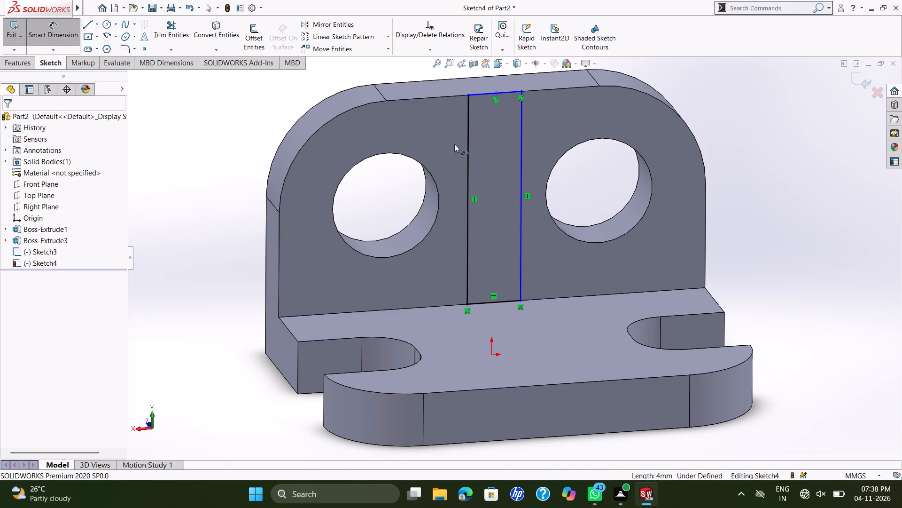
{"action": "left_click", "coordinate": [468, 139]}
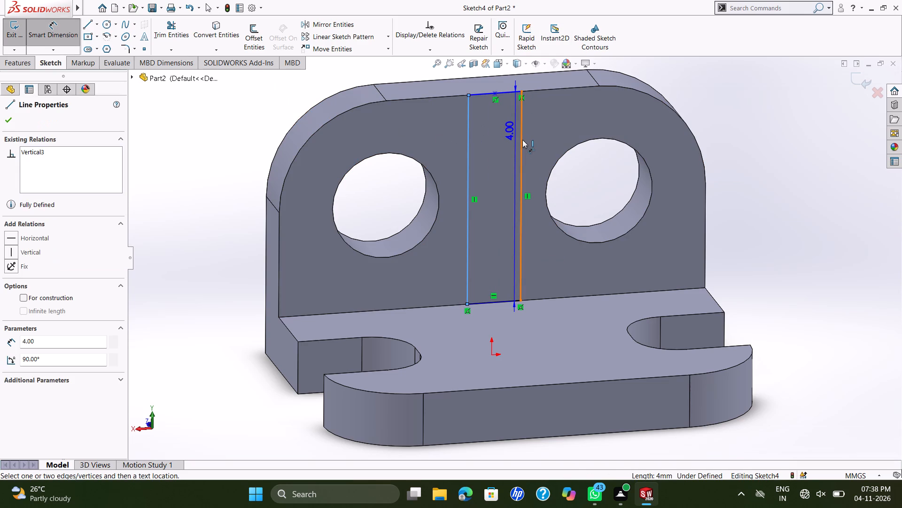
{"action": "left_click", "coordinate": [523, 140]}
{"action": "left_click", "coordinate": [514, 74]}
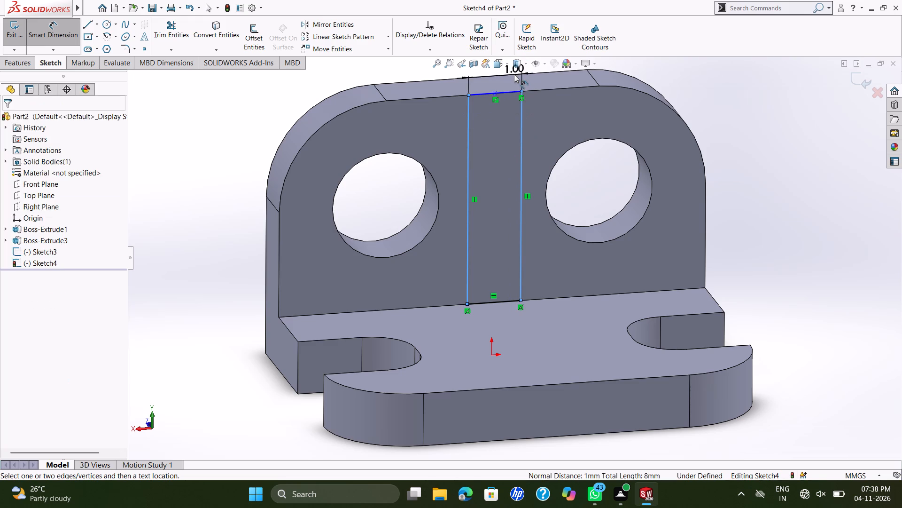
{"action": "left_click", "coordinate": [473, 60]}
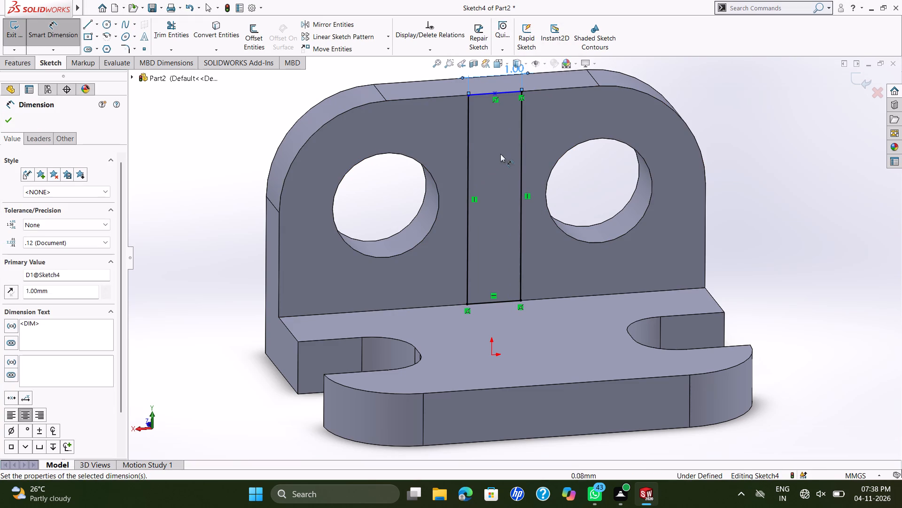
{"action": "scroll", "coordinate": [505, 86], "scroll_direction": "up", "scroll_amount": 2}
{"action": "scroll", "coordinate": [534, 150], "scroll_direction": "down", "scroll_amount": 2}
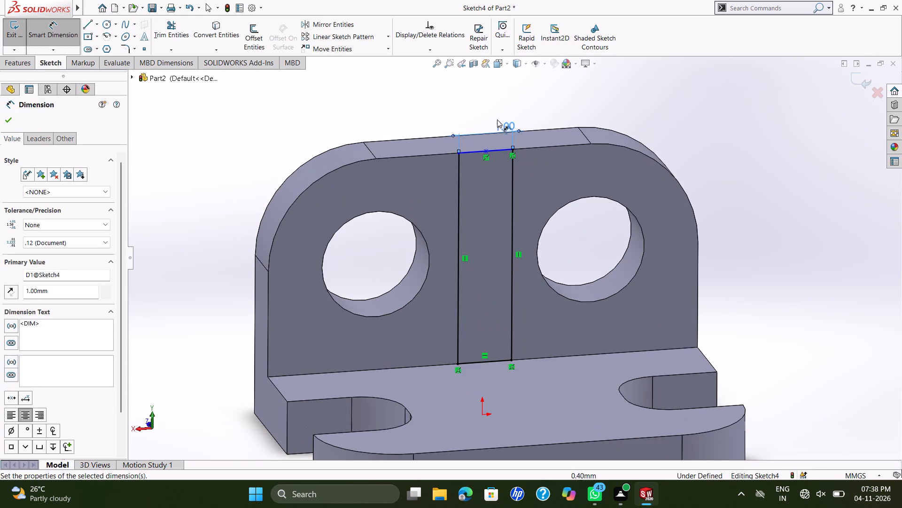
{"action": "left_click_drag", "start_coordinate": [507, 126], "coordinate": [496, 126]}
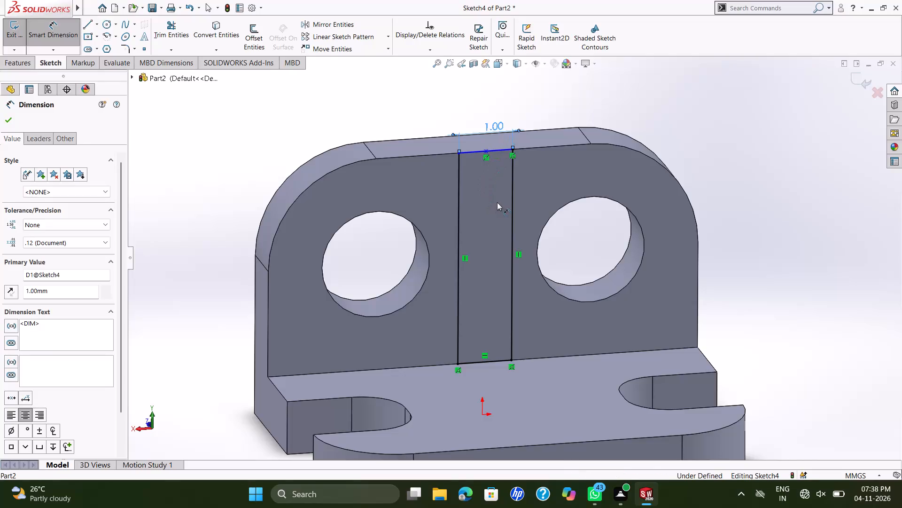
{"action": "key", "text": "Escape"}
Dimension the height between the rectangle's top and bottom lines, placing the dimension beside the flange's rounded outer side.
{"action": "middle_click_drag", "start_coordinate": [544, 207], "coordinate": [592, 234]}
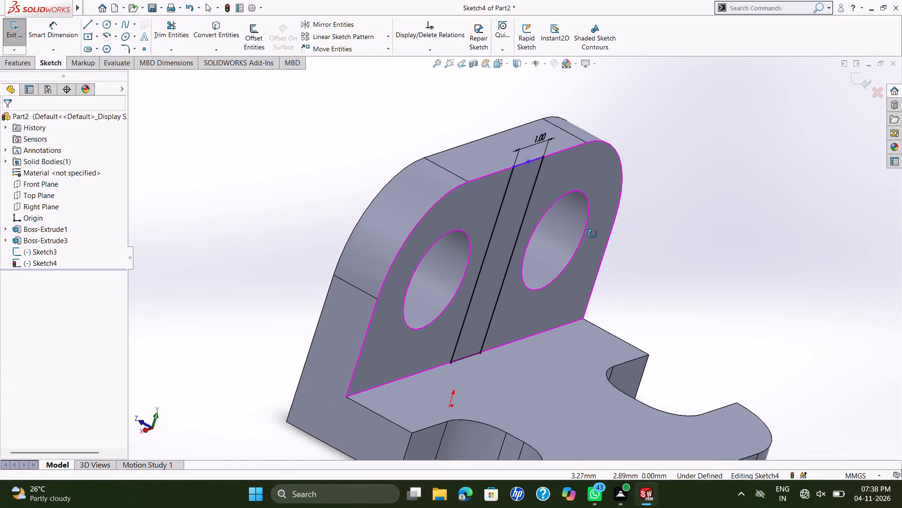
{"action": "middle_click_drag", "start_coordinate": [592, 234], "coordinate": [586, 216]}
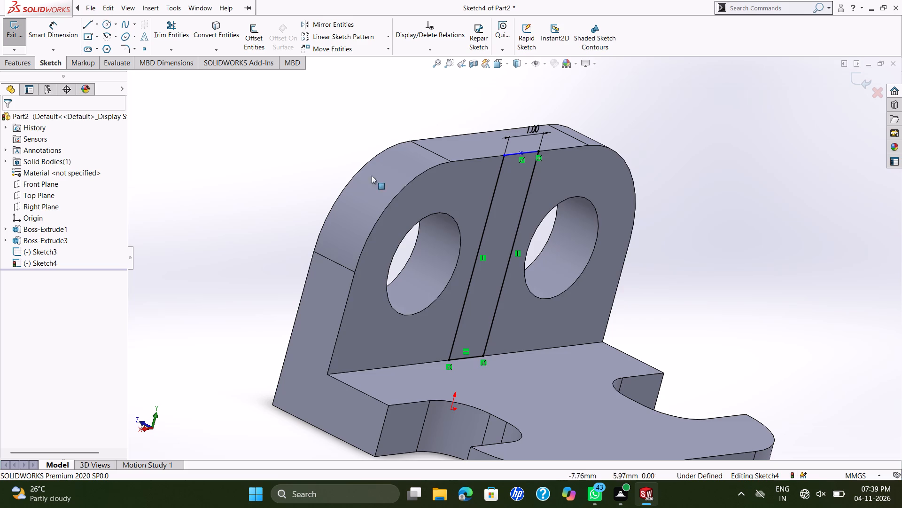
{"action": "middle_click_drag", "start_coordinate": [491, 214], "coordinate": [478, 187]}
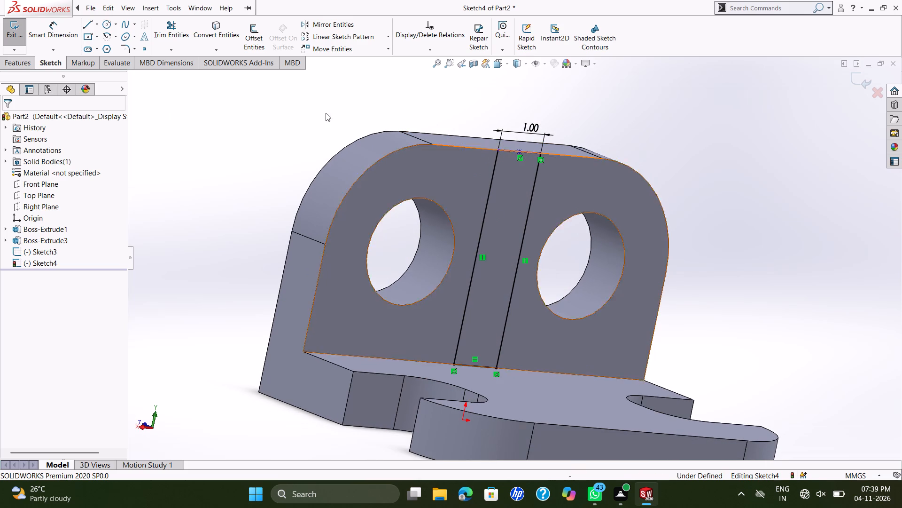
{"action": "left_click", "coordinate": [61, 22]}
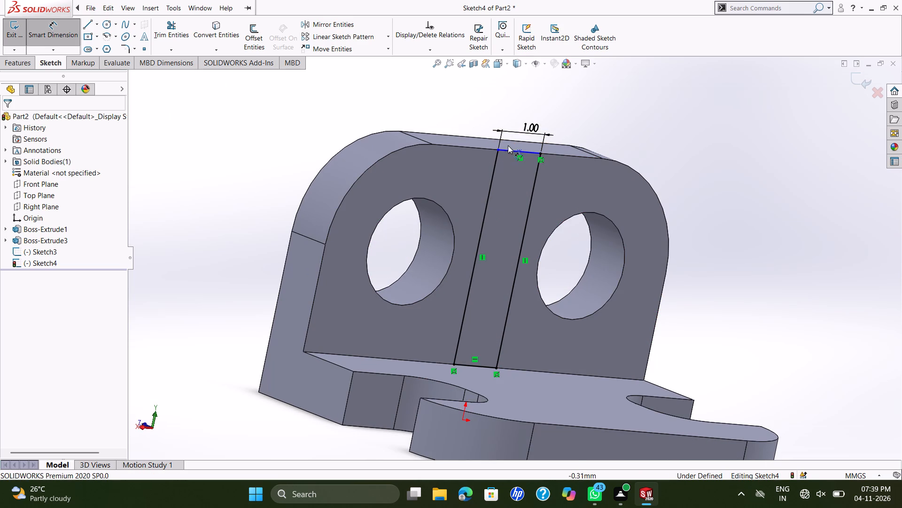
{"action": "left_click", "coordinate": [515, 151]}
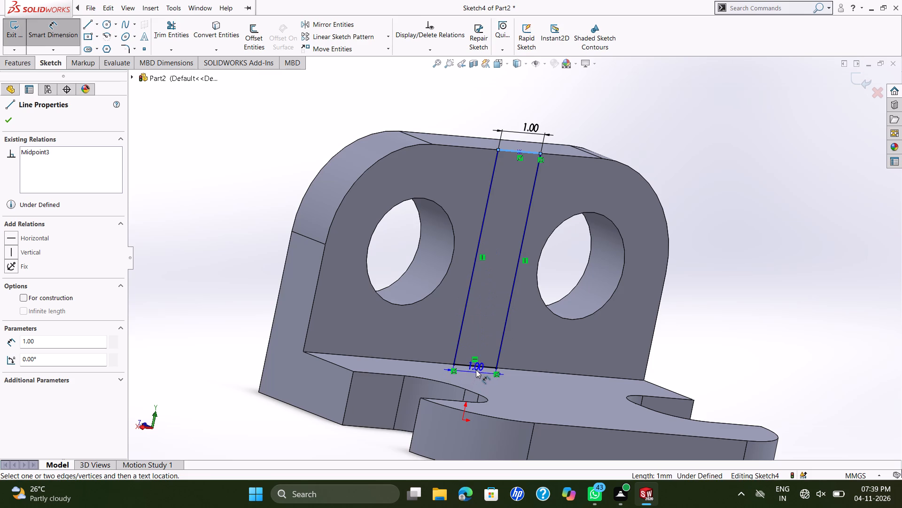
{"action": "left_click", "coordinate": [475, 365]}
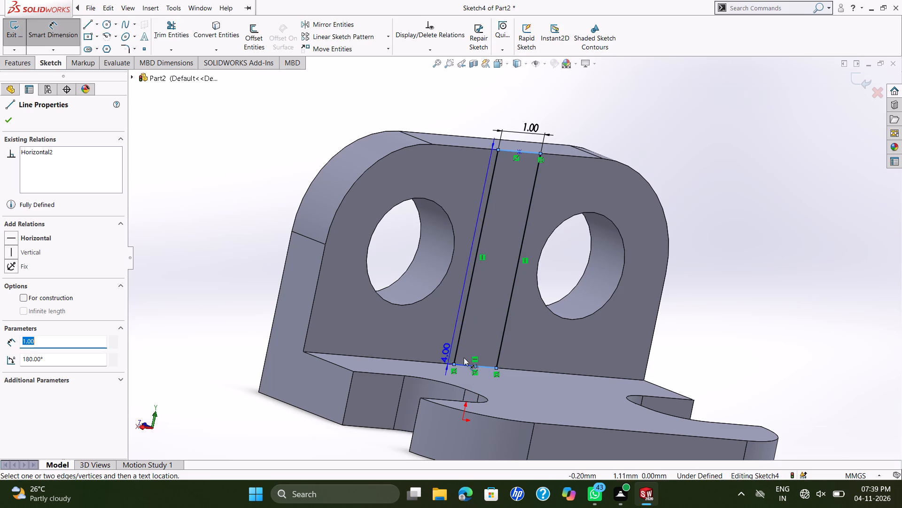
{"action": "left_click", "coordinate": [272, 250]}
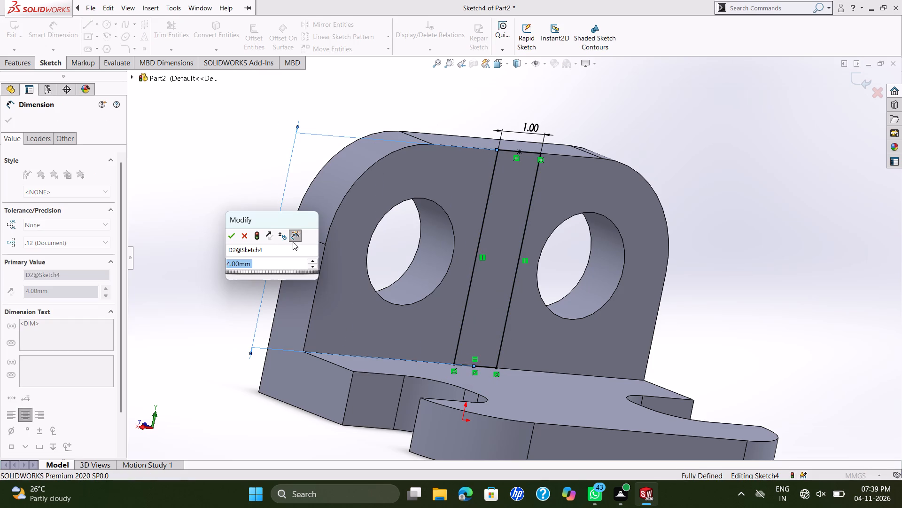
{"action": "left_click", "coordinate": [230, 231]}
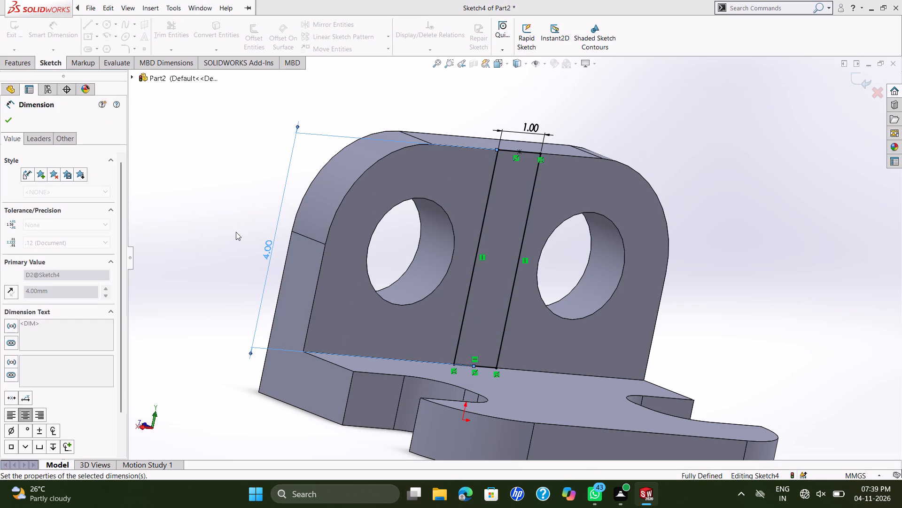
{"action": "middle_click_drag", "start_coordinate": [474, 188], "coordinate": [466, 249]}
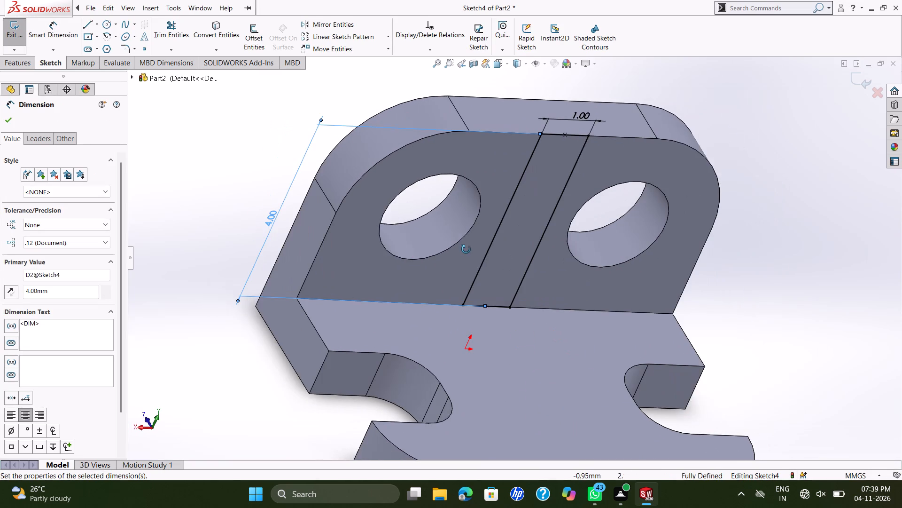
{"action": "middle_click_drag", "start_coordinate": [466, 249], "coordinate": [466, 249]}
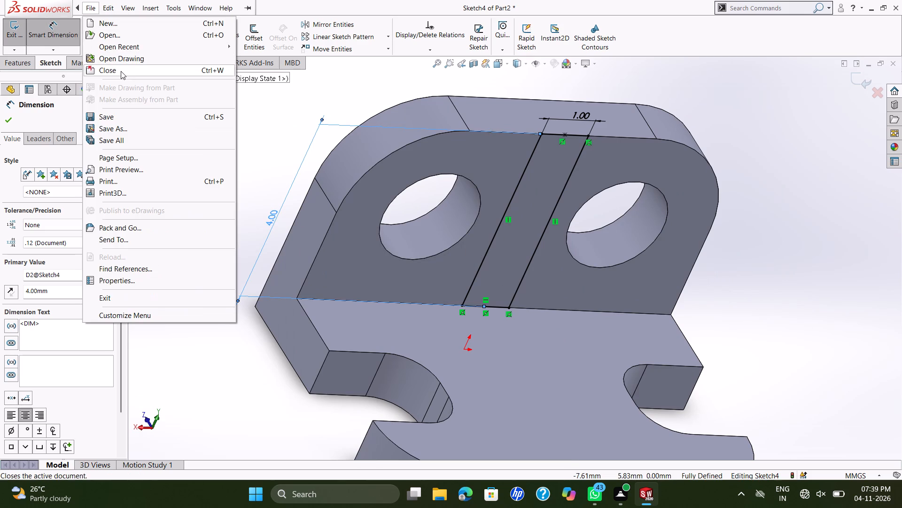
{"action": "left_click", "coordinate": [257, 158]}
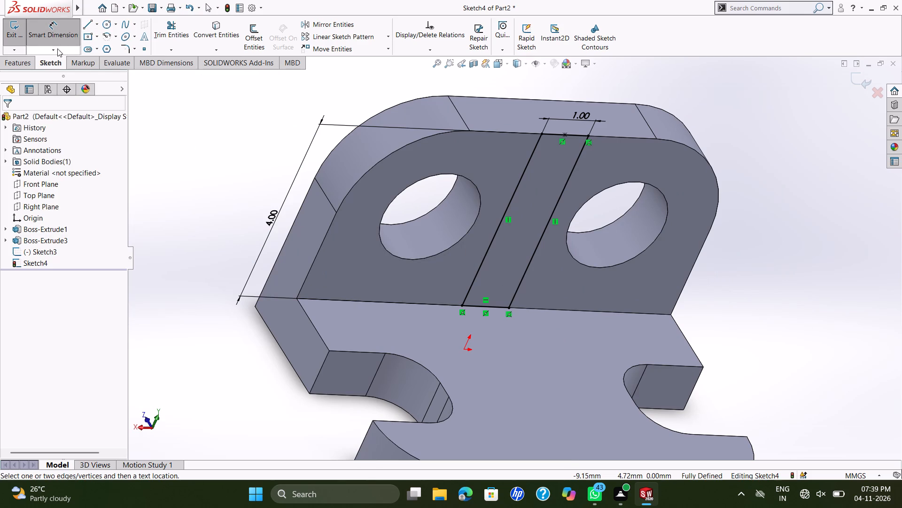
Extrude the rectangle sketch 5 mm blind from the flange out over the base plate, merging the result.
{"action": "left_click", "coordinate": [20, 63]}
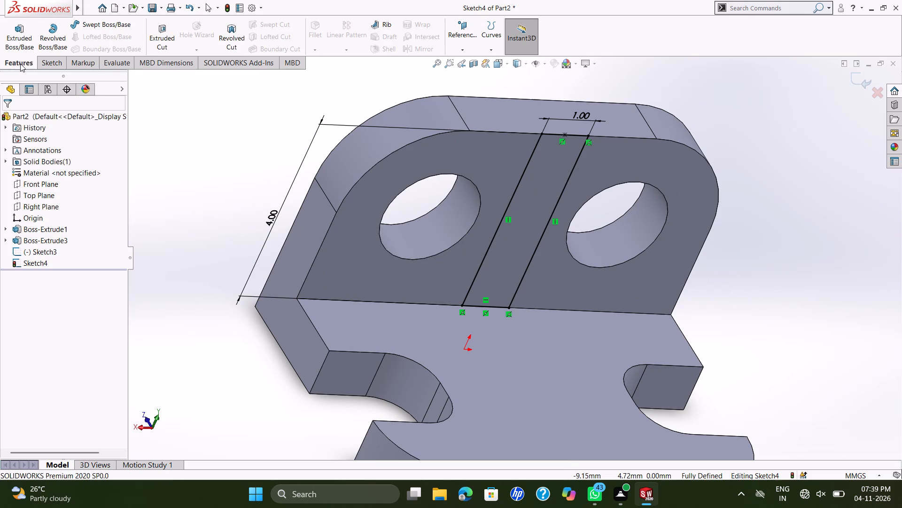
{"action": "left_click", "coordinate": [24, 33]}
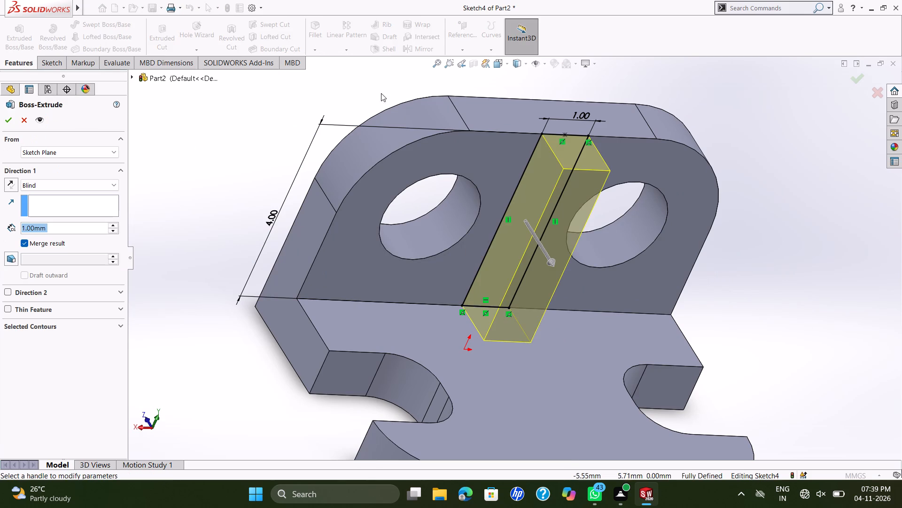
{"action": "scroll", "coordinate": [616, 100], "scroll_direction": "down", "scroll_amount": 1}
{"action": "middle_click_drag", "start_coordinate": [625, 113], "coordinate": [551, 88]}
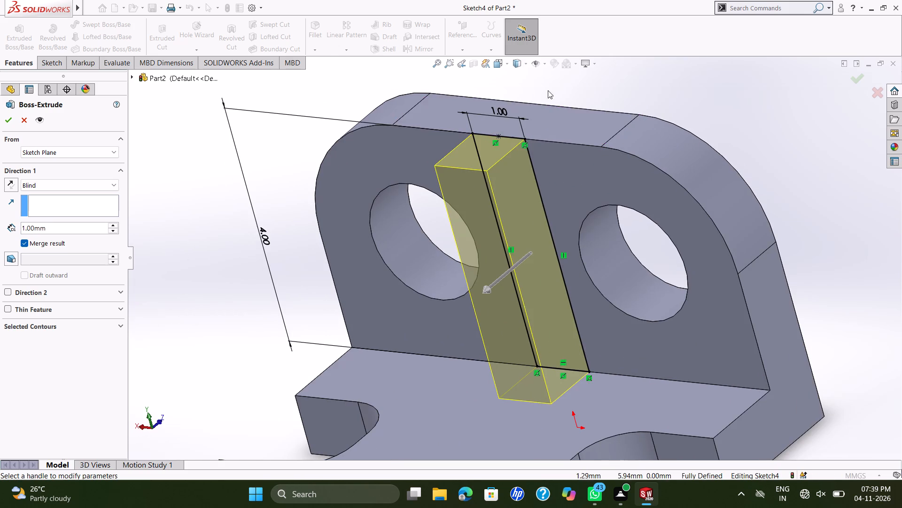
{"action": "scroll", "coordinate": [587, 128], "scroll_direction": "up", "scroll_amount": 2}
{"action": "scroll", "coordinate": [601, 191], "scroll_direction": "up", "scroll_amount": 1}
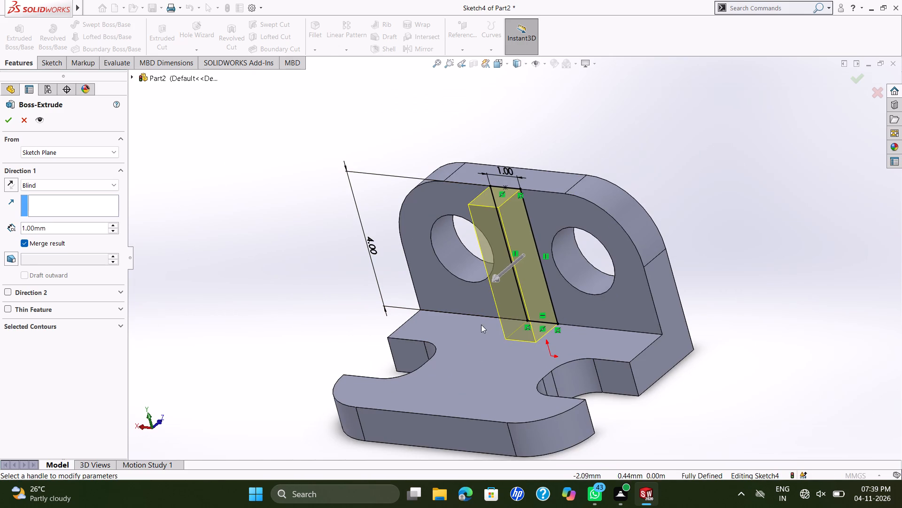
{"action": "left_click_drag", "start_coordinate": [499, 283], "coordinate": [495, 298]}
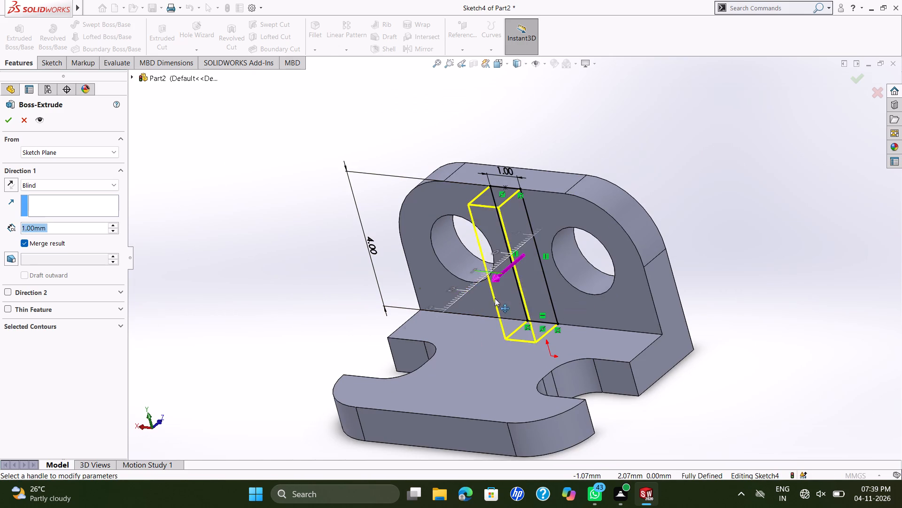
{"action": "left_click_drag", "start_coordinate": [495, 298], "coordinate": [430, 416]}
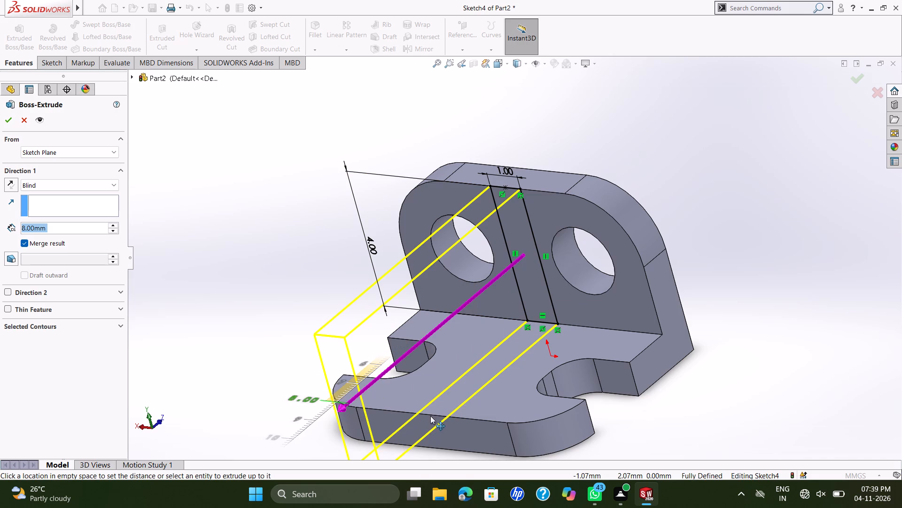
{"action": "left_click_drag", "start_coordinate": [430, 416], "coordinate": [476, 370]}
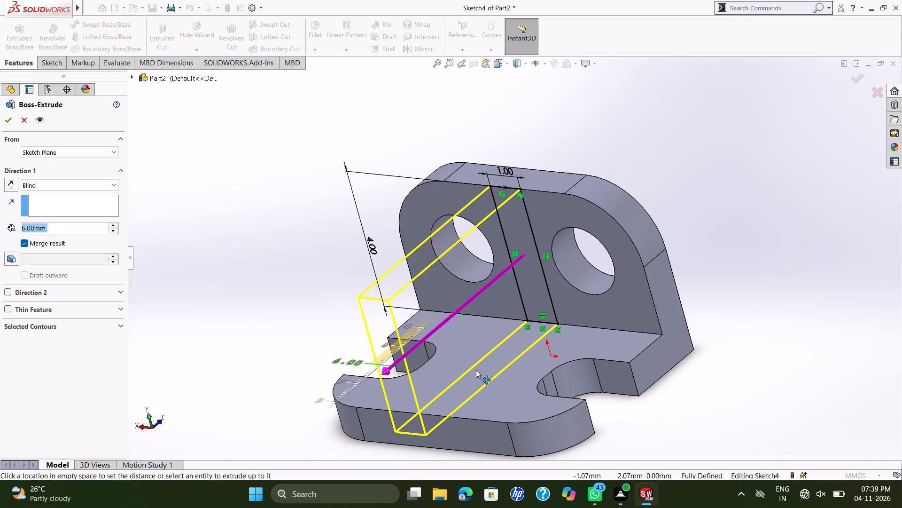
{"action": "left_click_drag", "start_coordinate": [476, 370], "coordinate": [485, 358]}
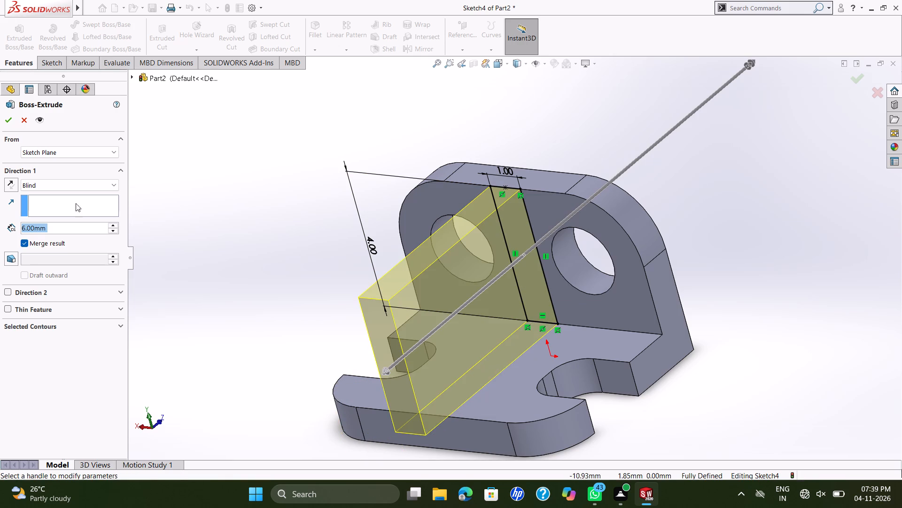
{"action": "key", "text": "5"}
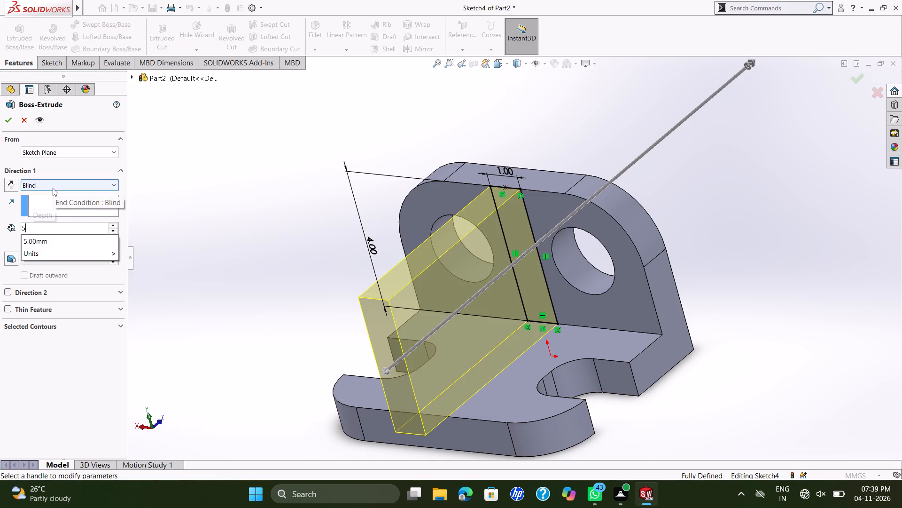
{"action": "key", "text": "Return"}
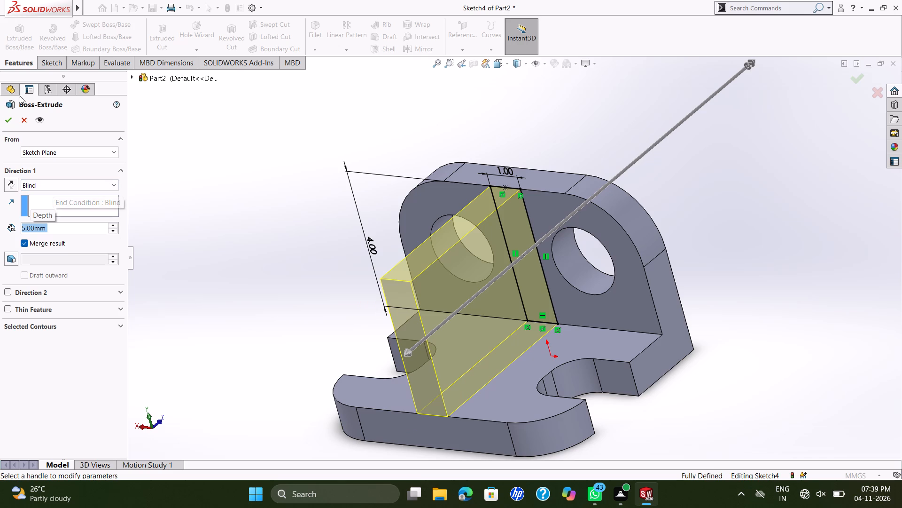
{"action": "left_click", "coordinate": [6, 118]}
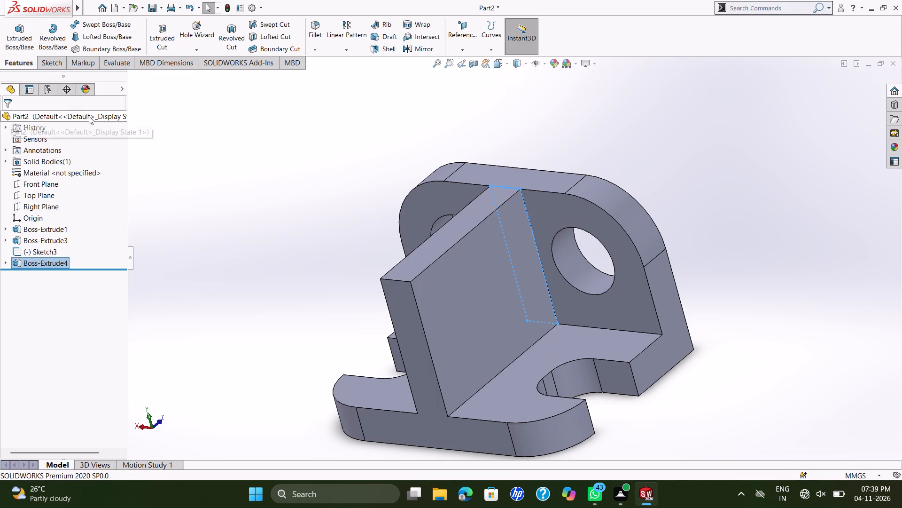
Start a sketch on the rib's side face and draw a perimeter circle of about 1.07 mm radius touching its top and outer edges.
{"action": "middle_click_drag", "start_coordinate": [489, 204], "coordinate": [558, 215]}
{"action": "key", "text": "Escape"}
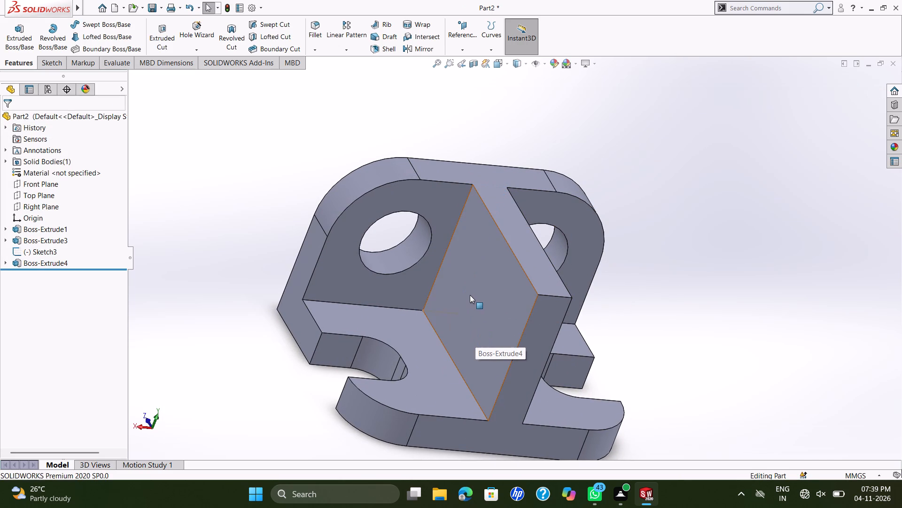
{"action": "left_click", "coordinate": [485, 281]}
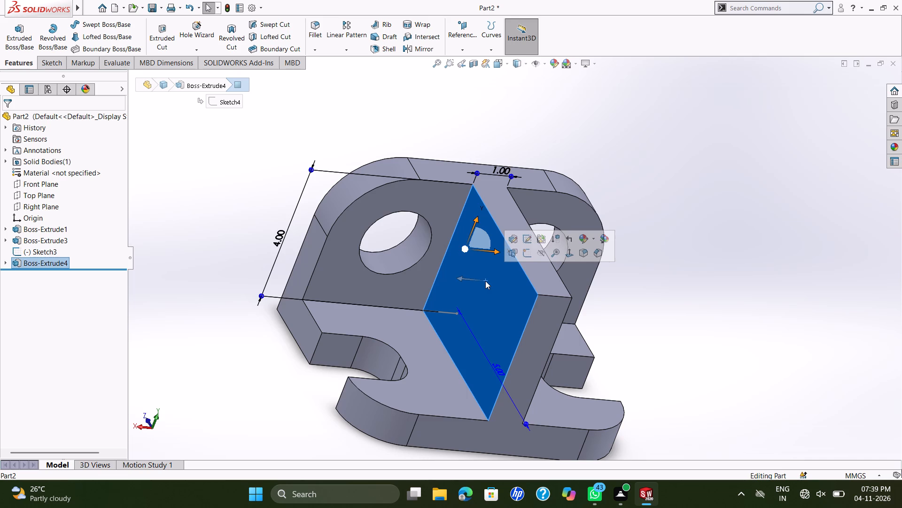
{"action": "left_click", "coordinate": [568, 253]}
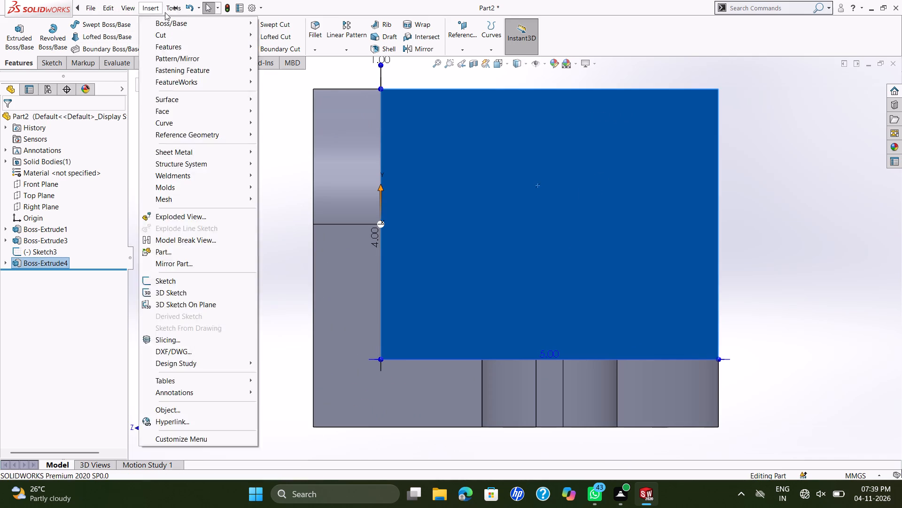
{"action": "right_click", "coordinate": [562, 154]}
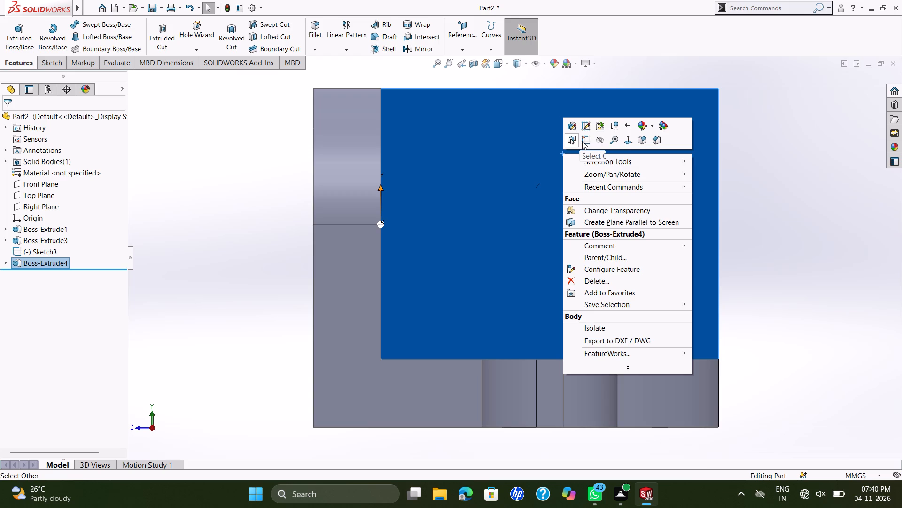
{"action": "left_click", "coordinate": [582, 141]}
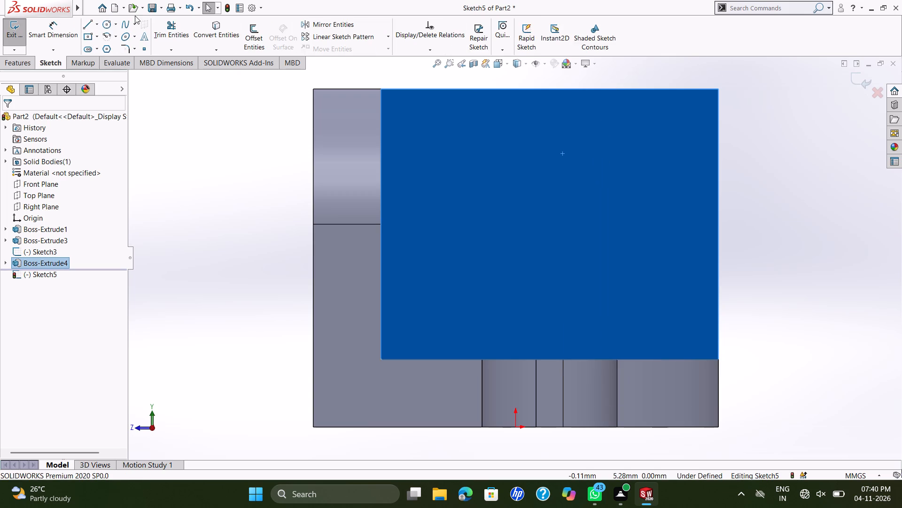
{"action": "left_click", "coordinate": [115, 24]}
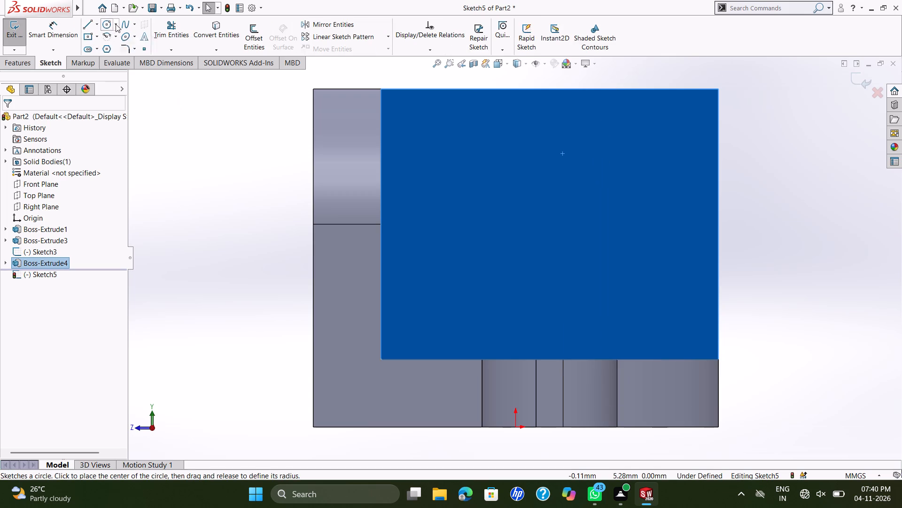
{"action": "left_click", "coordinate": [128, 46]}
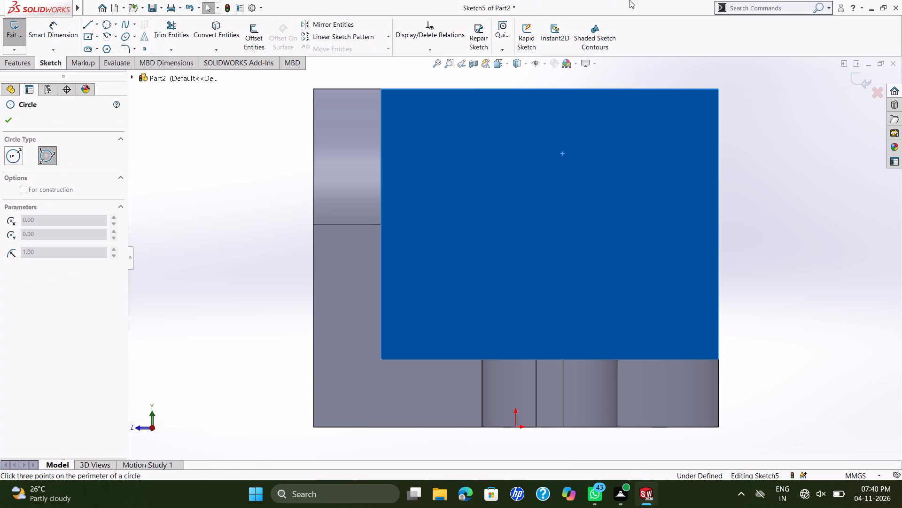
{"action": "left_click", "coordinate": [609, 88]}
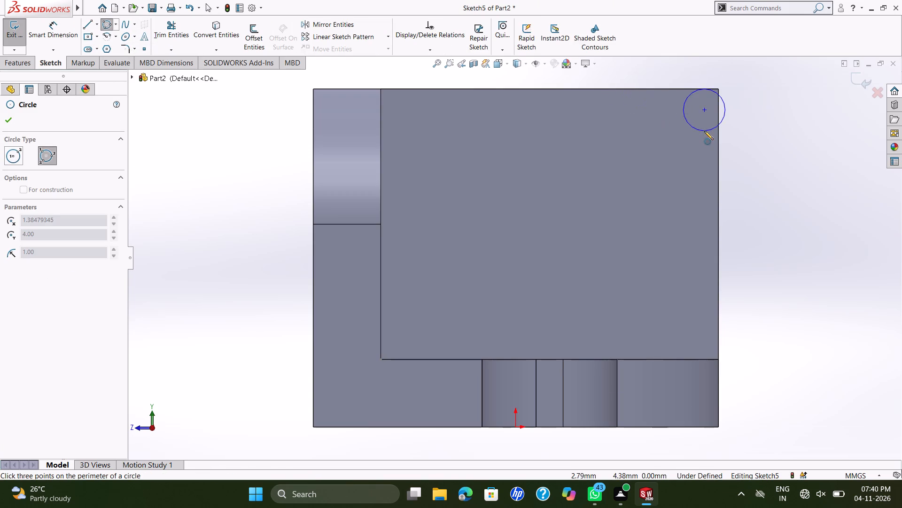
{"action": "left_click", "coordinate": [719, 143]}
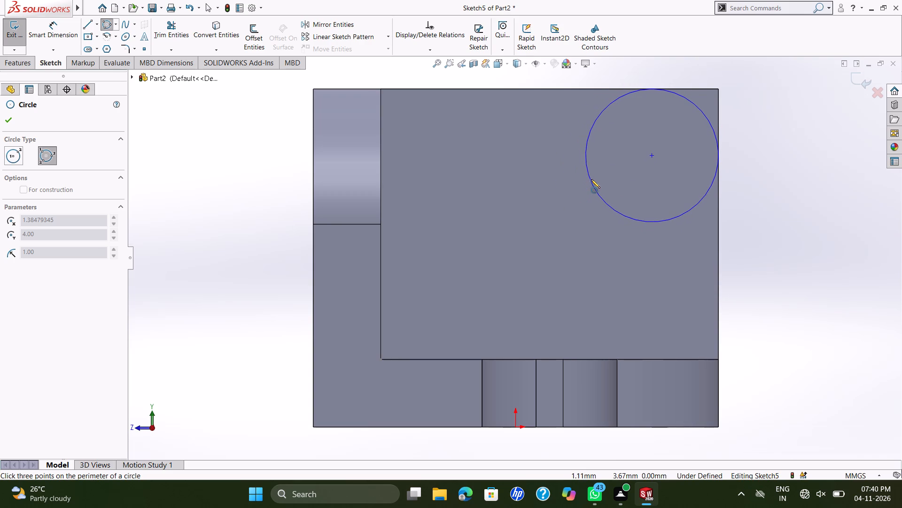
{"action": "left_click", "coordinate": [579, 185]}
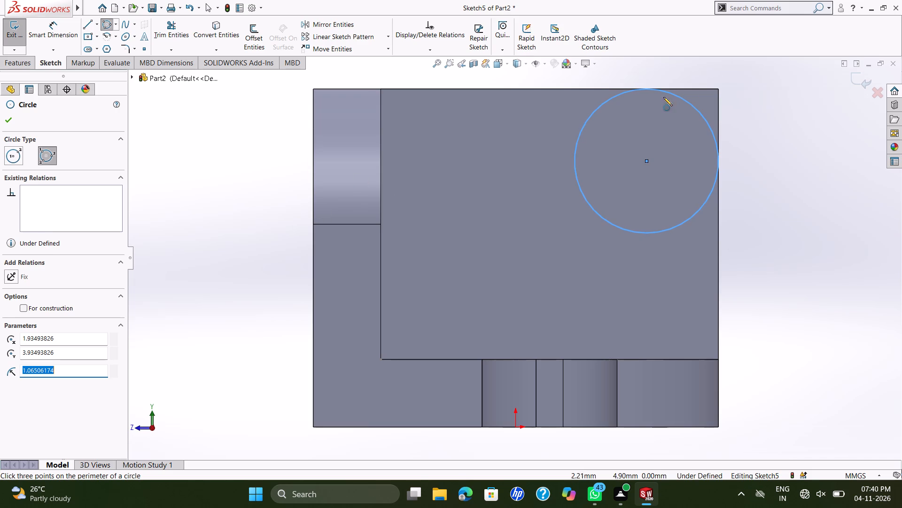
{"action": "key", "text": "Escape"}
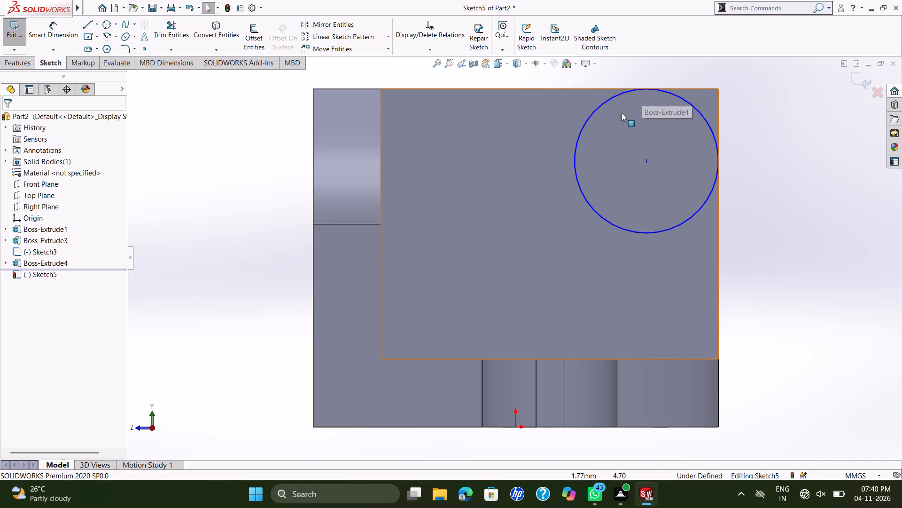
Set the circle's radius to 1.5 mm.
{"action": "double_click", "coordinate": [580, 137]}
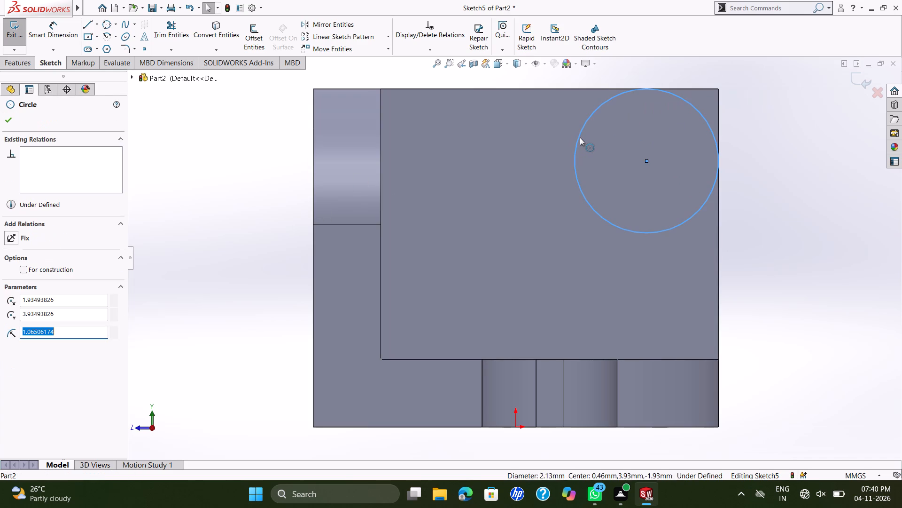
{"action": "type", "text": "1.5"}
{"action": "key", "text": "Return"}
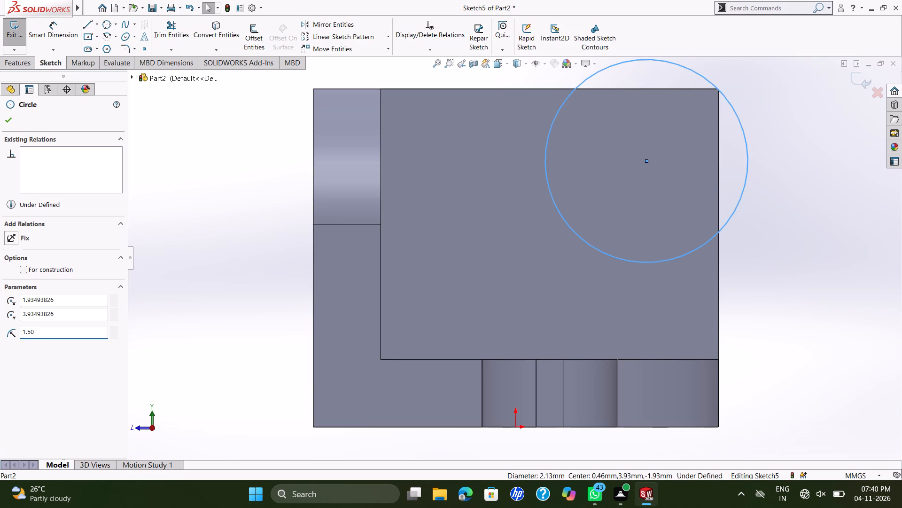
{"action": "key", "text": "Escape"}
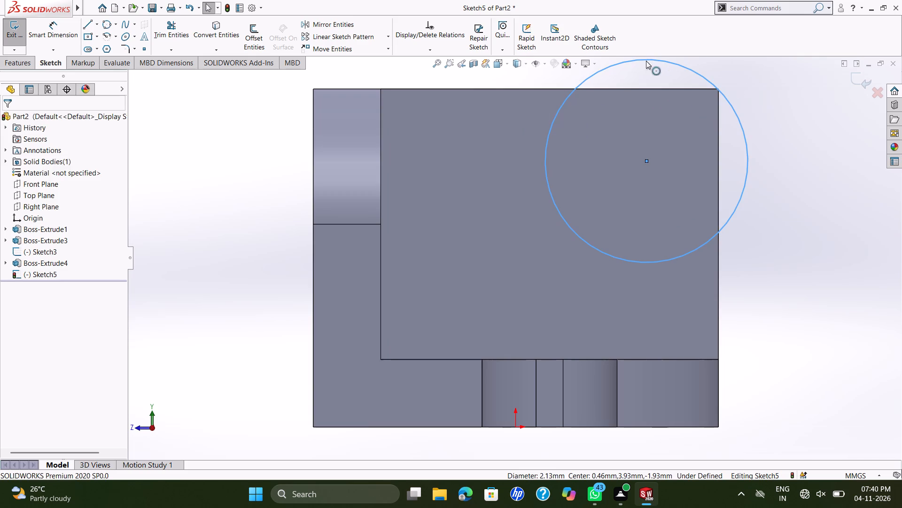
Add a tangent relation between the circle and the top edge of the rib's side face.
{"action": "left_click", "coordinate": [650, 88], "text": "ctrl"}
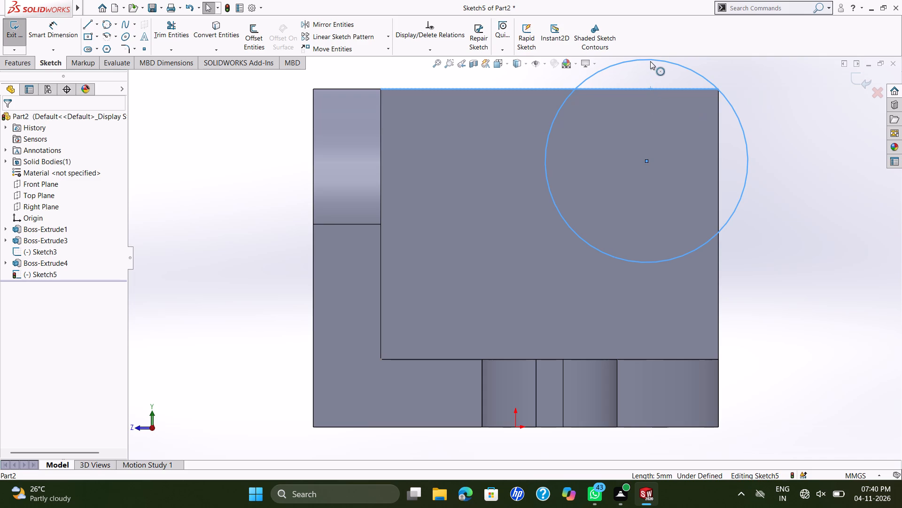
{"action": "key", "text": "Escape"}
{"action": "key", "text": "Escape"}
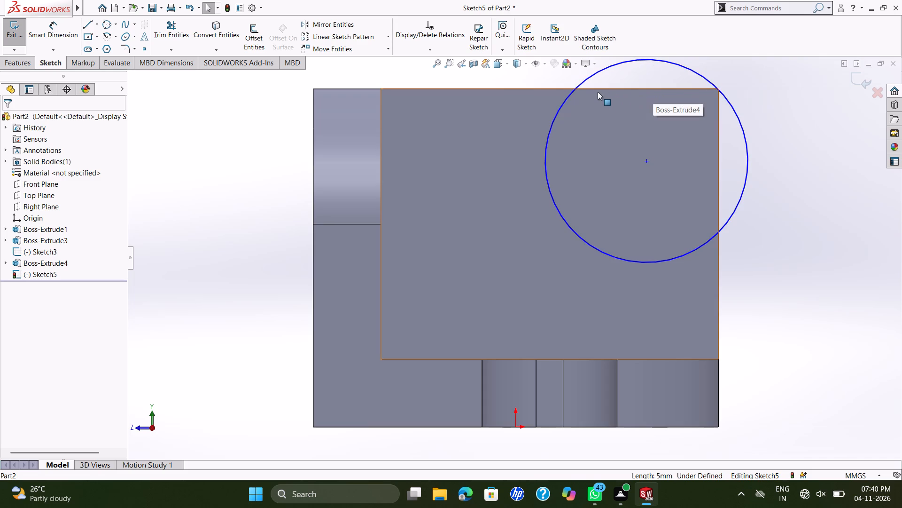
{"action": "left_click", "coordinate": [649, 58]}
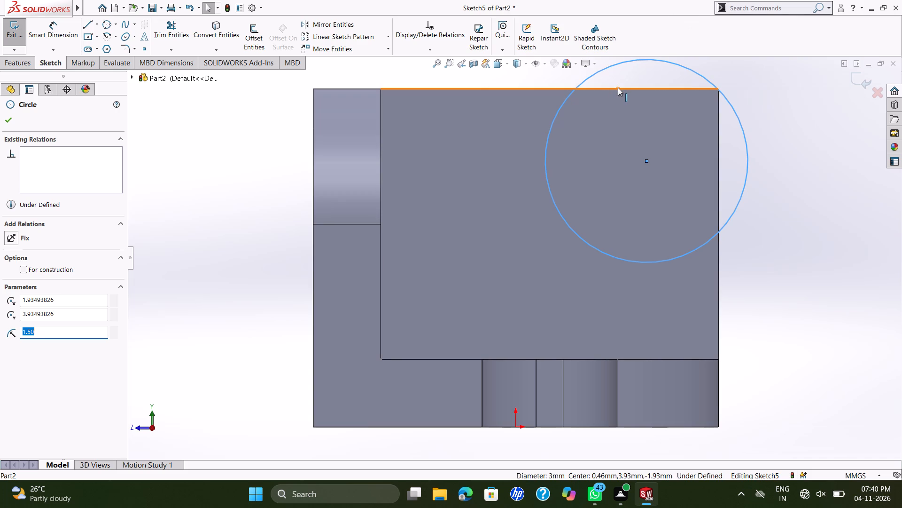
{"action": "left_click", "coordinate": [618, 87], "text": "ctrl"}
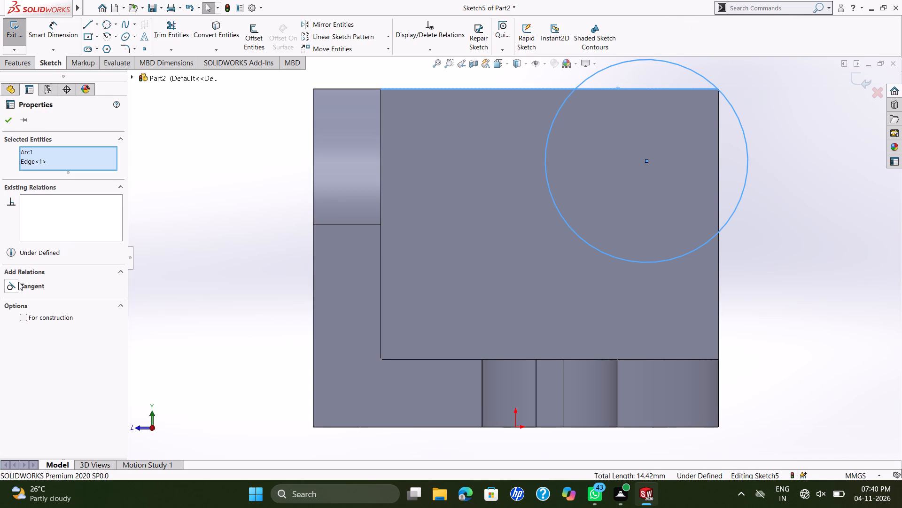
{"action": "left_click", "coordinate": [8, 291], "text": "ctrl"}
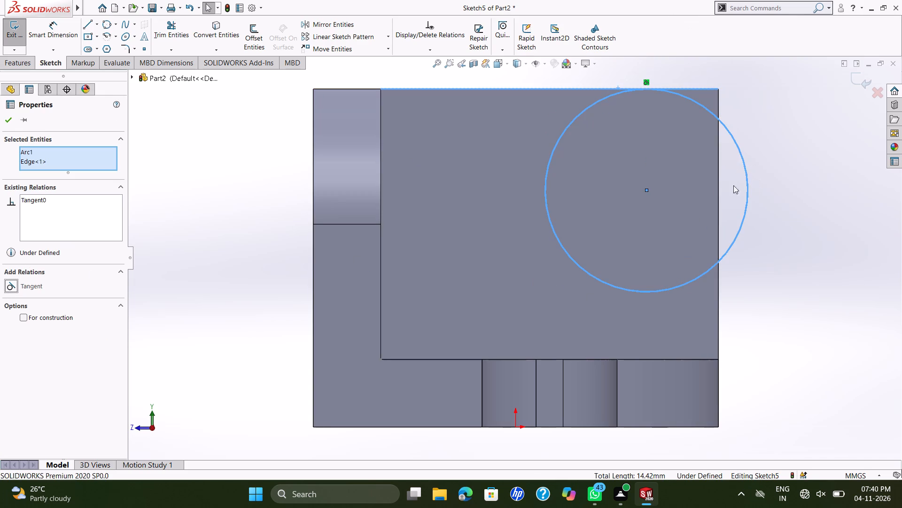
{"action": "key", "text": "Escape"}
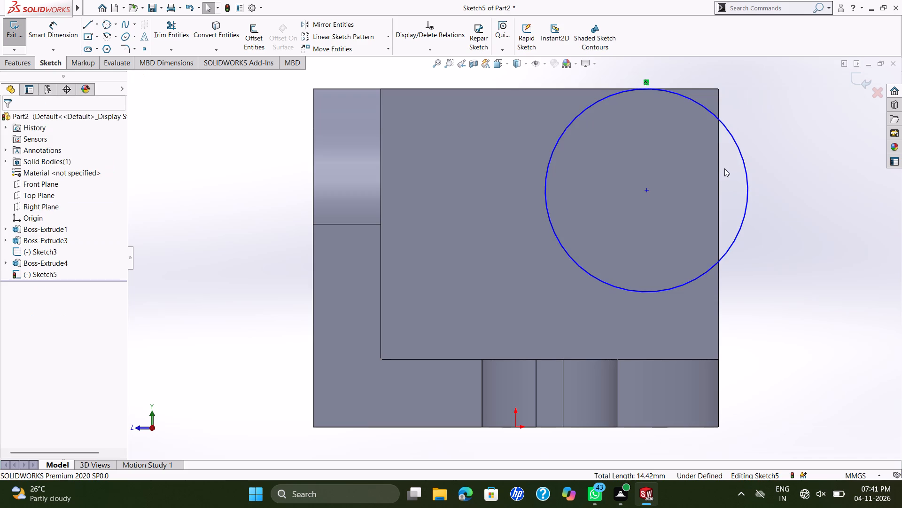
Add a tangent relation between the circle and the rib's outer vertical edge.
{"action": "left_click", "coordinate": [744, 162]}
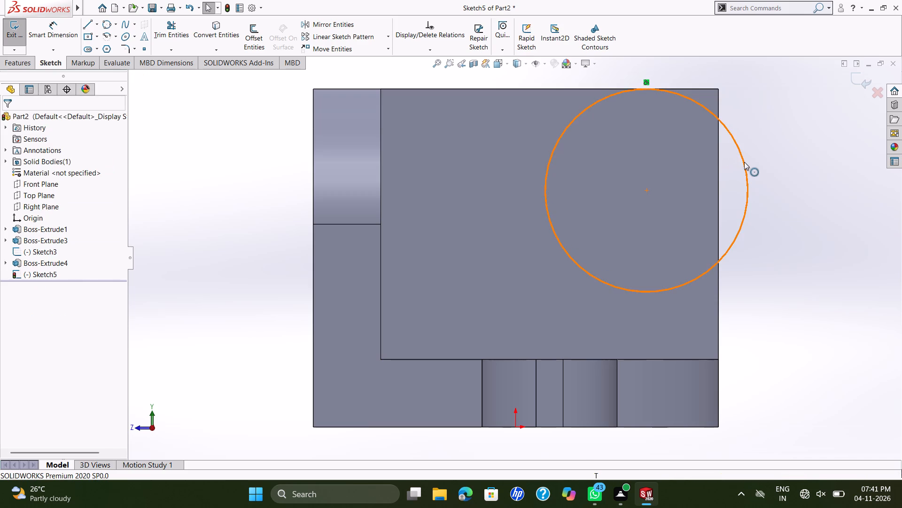
{"action": "left_click", "coordinate": [718, 190], "text": "ctrl"}
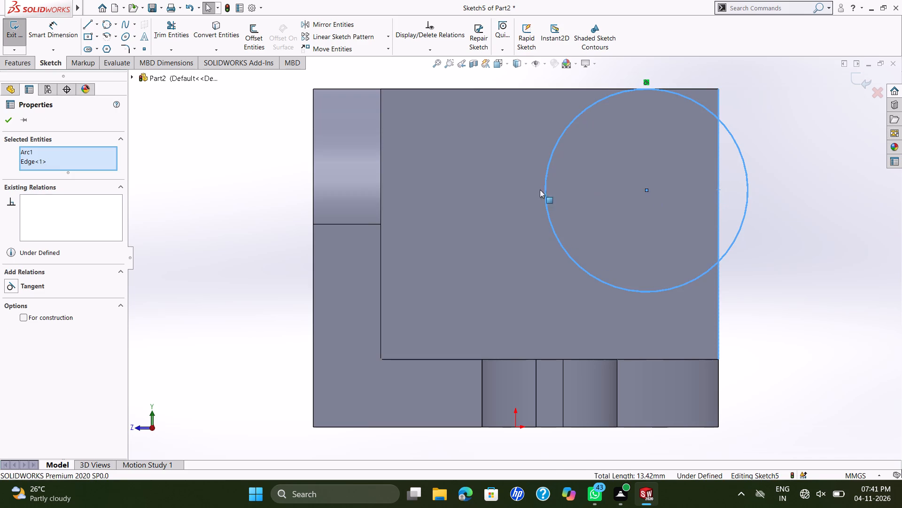
{"action": "left_click", "coordinate": [31, 288]}
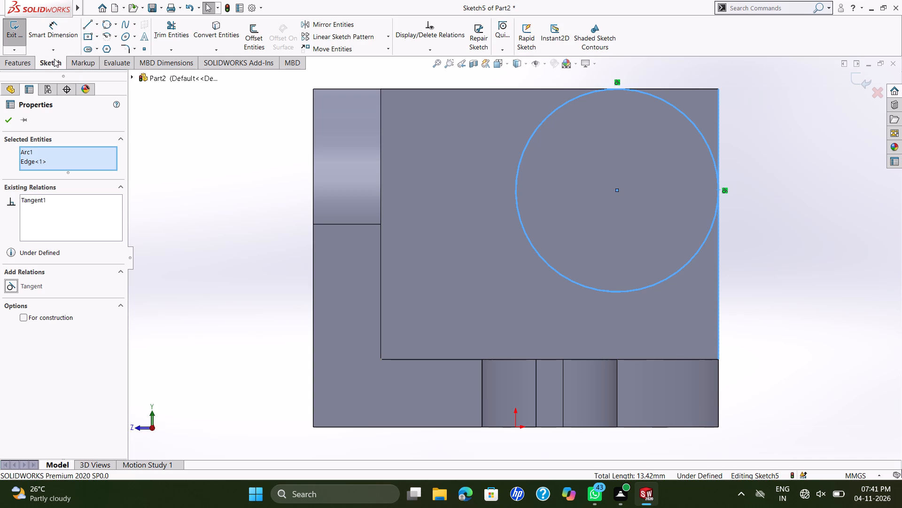
Dimension the vertical distance from the circle's centre to the top edge of the rib's side face.
{"action": "left_click", "coordinate": [6, 124]}
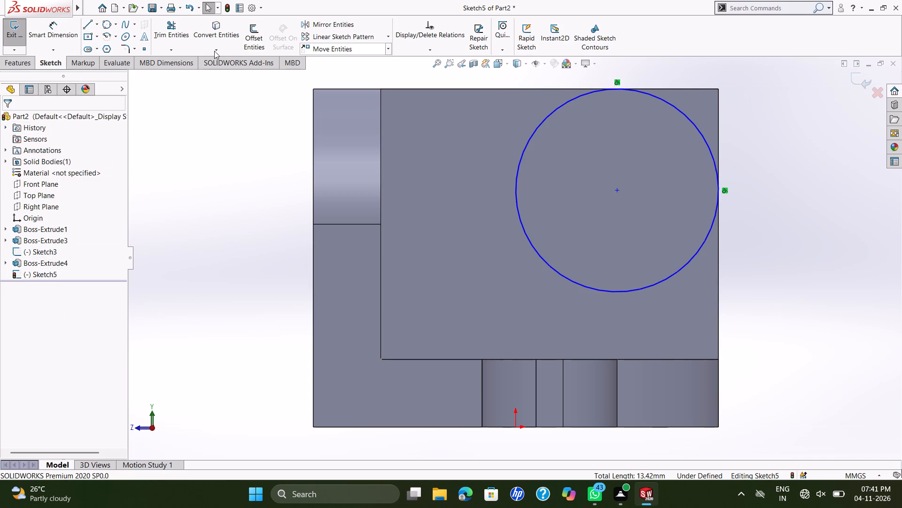
{"action": "left_click", "coordinate": [55, 26]}
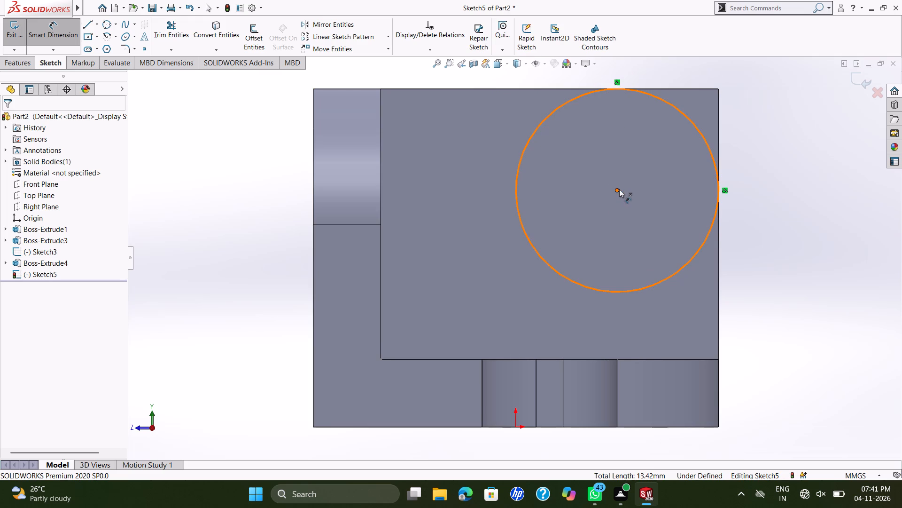
{"action": "left_click", "coordinate": [616, 189]}
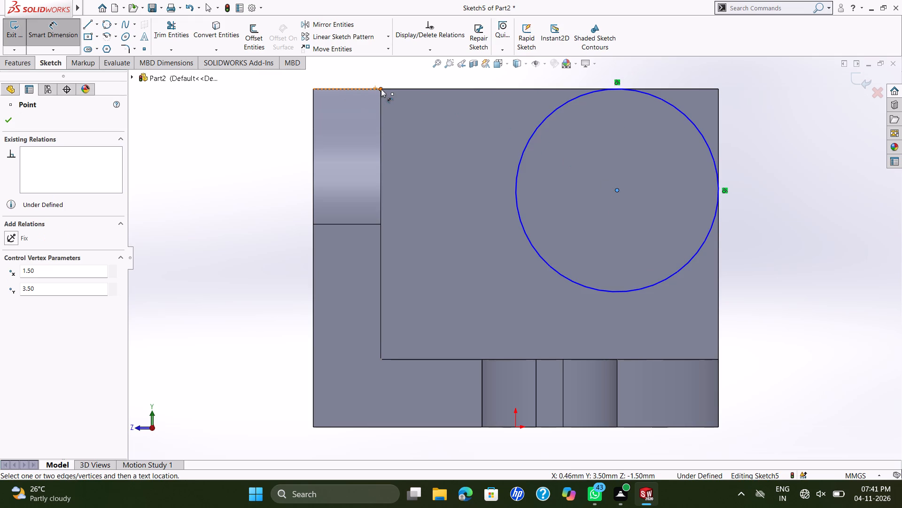
{"action": "left_click", "coordinate": [381, 89]}
{"action": "scroll", "coordinate": [512, 100], "scroll_direction": "down", "scroll_amount": 1}
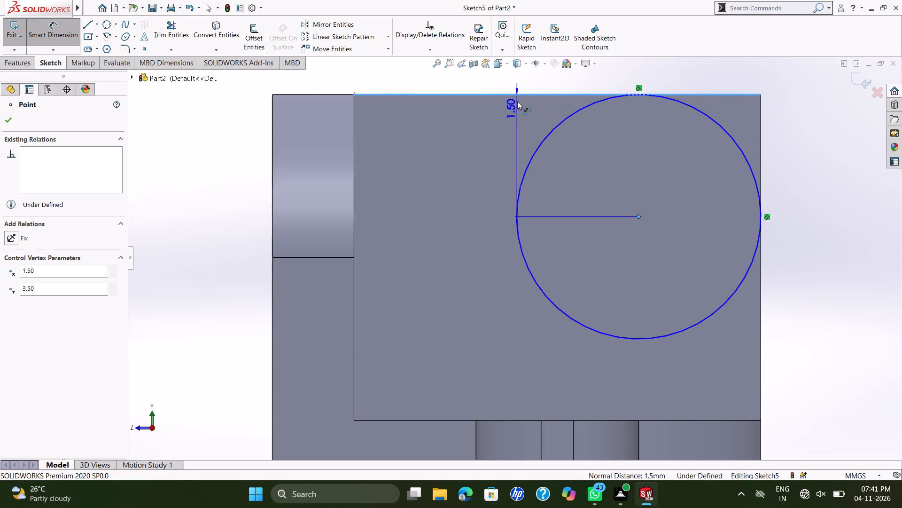
{"action": "scroll", "coordinate": [521, 104], "scroll_direction": "down", "scroll_amount": 1}
{"action": "scroll", "coordinate": [677, 48], "scroll_direction": "down", "scroll_amount": 1}
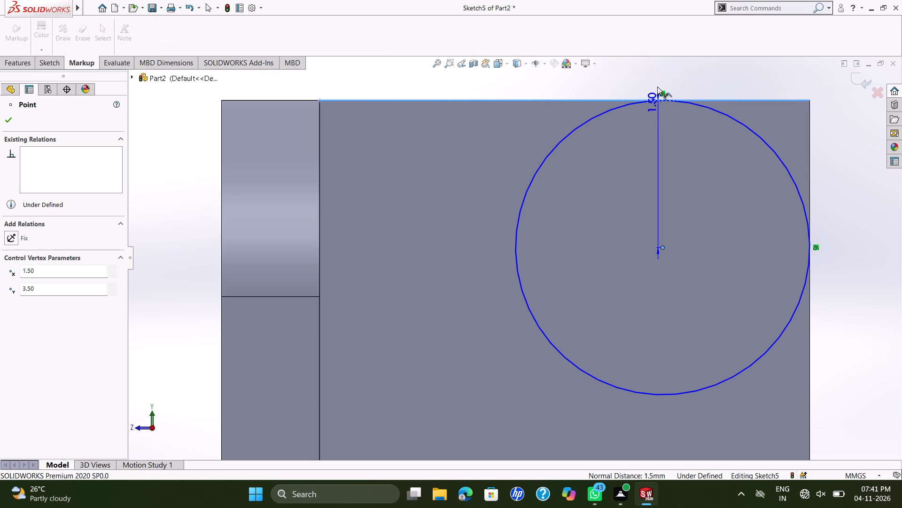
{"action": "scroll", "coordinate": [652, 90], "scroll_direction": "up", "scroll_amount": 2}
{"action": "scroll", "coordinate": [604, 116], "scroll_direction": "up", "scroll_amount": 2}
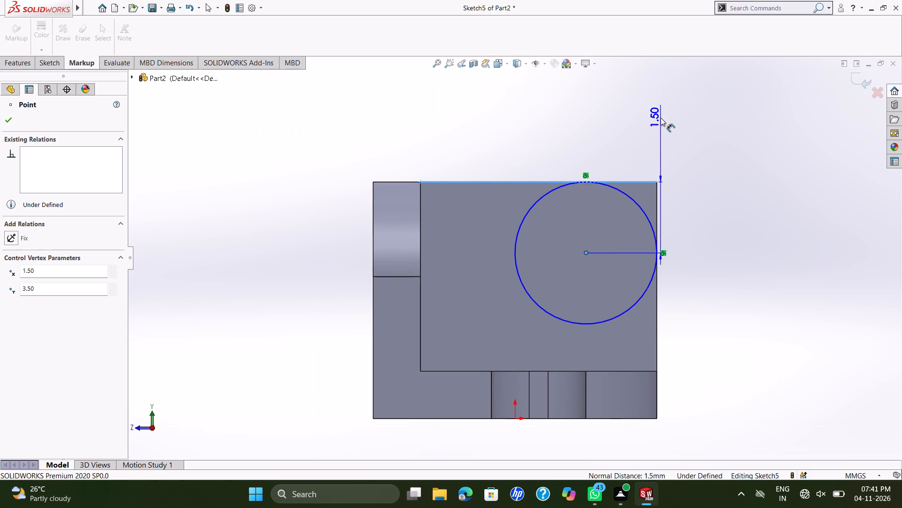
{"action": "left_click", "coordinate": [679, 114]}
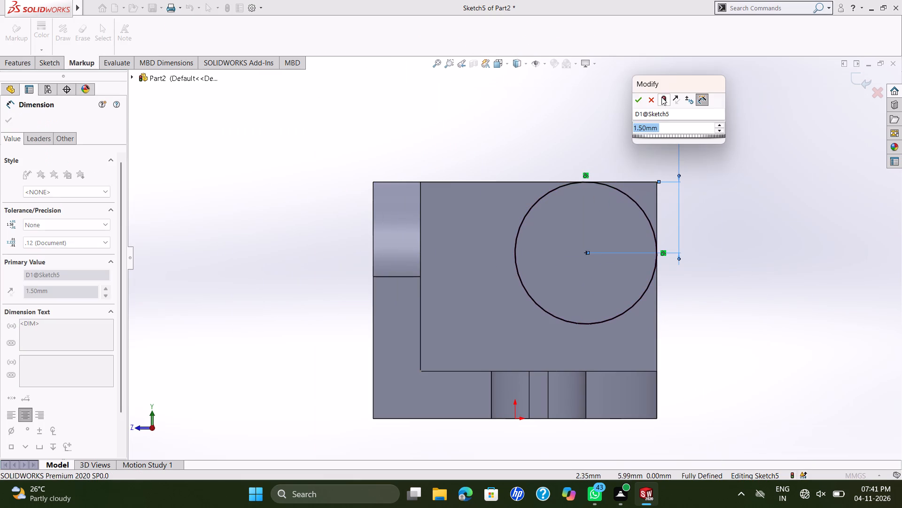
{"action": "left_click", "coordinate": [635, 103]}
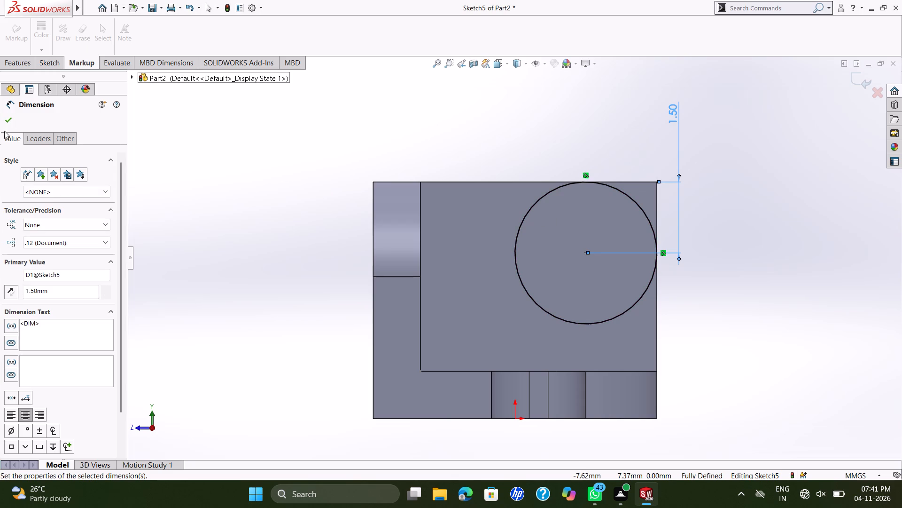
Add a driven horizontal dimension between the circle's centre and the rib face's inner vertical edge.
{"action": "left_click", "coordinate": [584, 253]}
{"action": "left_click", "coordinate": [421, 254]}
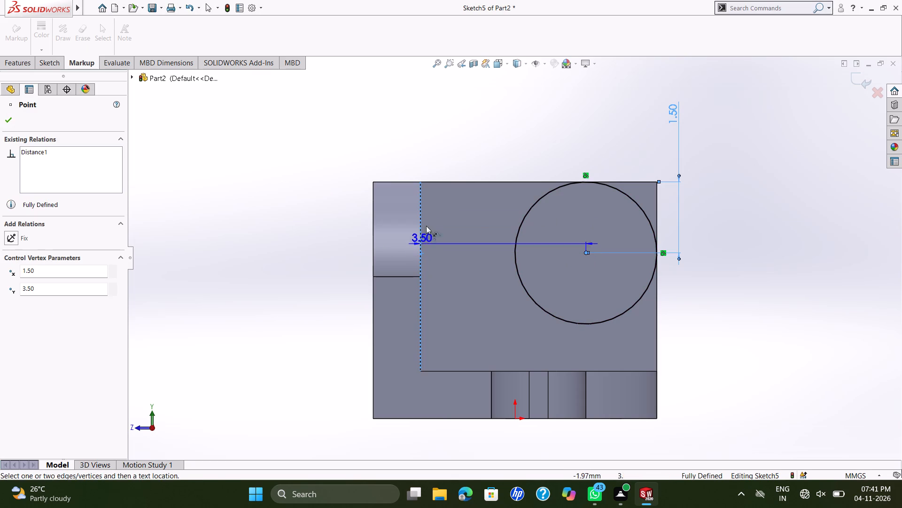
{"action": "left_click", "coordinate": [517, 124]}
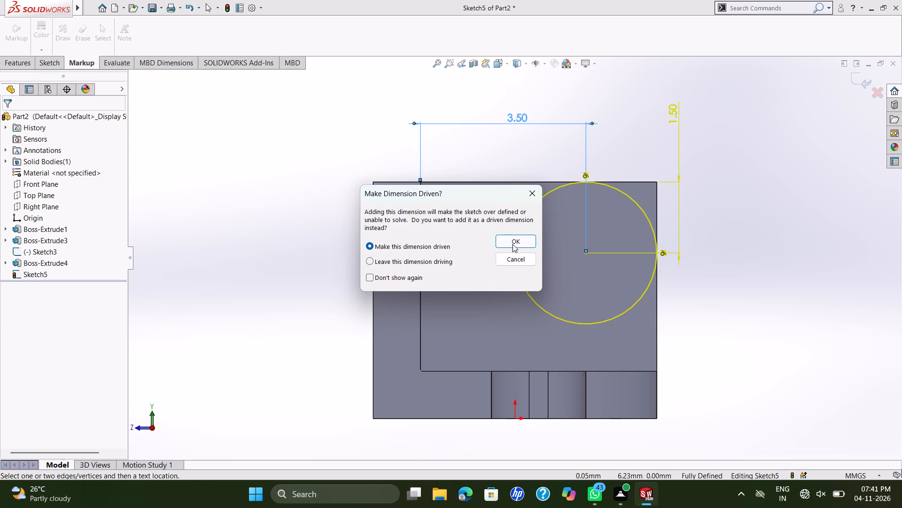
{"action": "left_click", "coordinate": [514, 241]}
{"action": "key", "text": "Escape"}
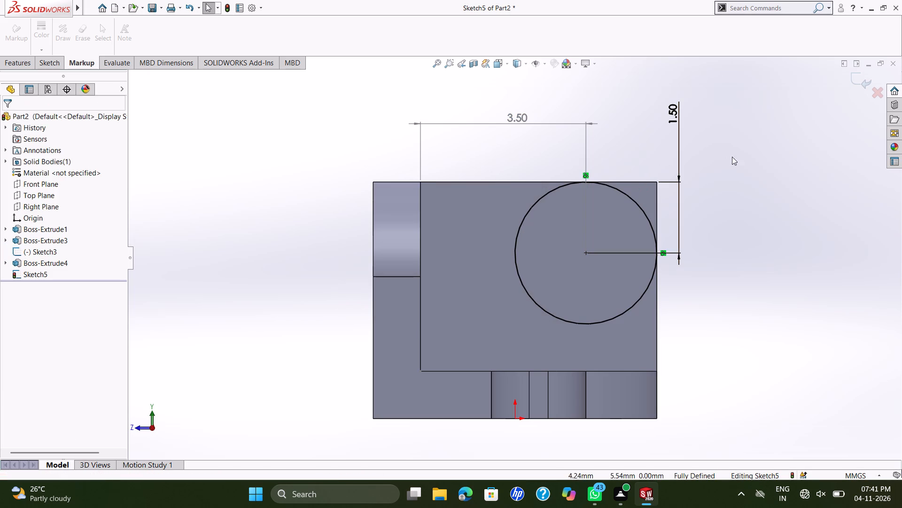
Extrude the circle as a merged blind boss, 1 mm outward from the rib's side face and 2 mm in Direction 2 through the rib.
{"action": "middle_click_drag", "start_coordinate": [734, 190], "coordinate": [710, 213]}
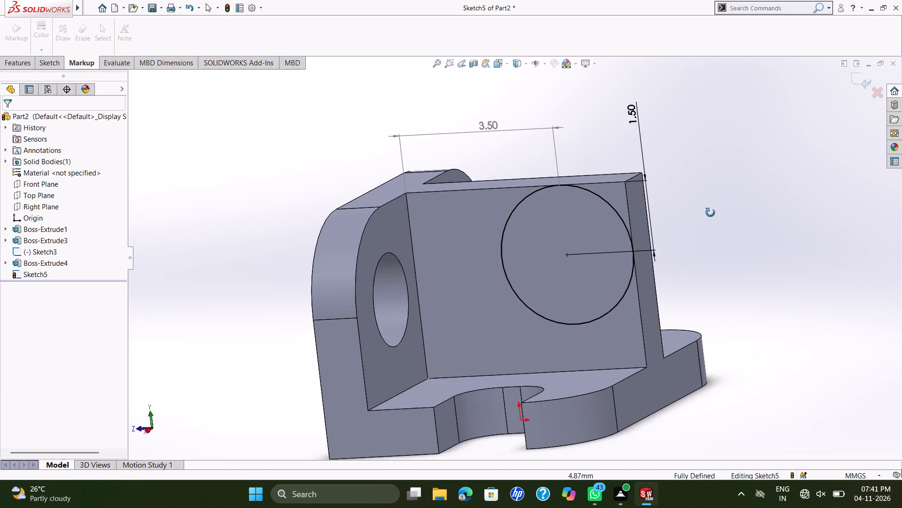
{"action": "middle_click_drag", "start_coordinate": [710, 213], "coordinate": [712, 213]}
{"action": "middle_click_drag", "start_coordinate": [713, 213], "coordinate": [719, 239]}
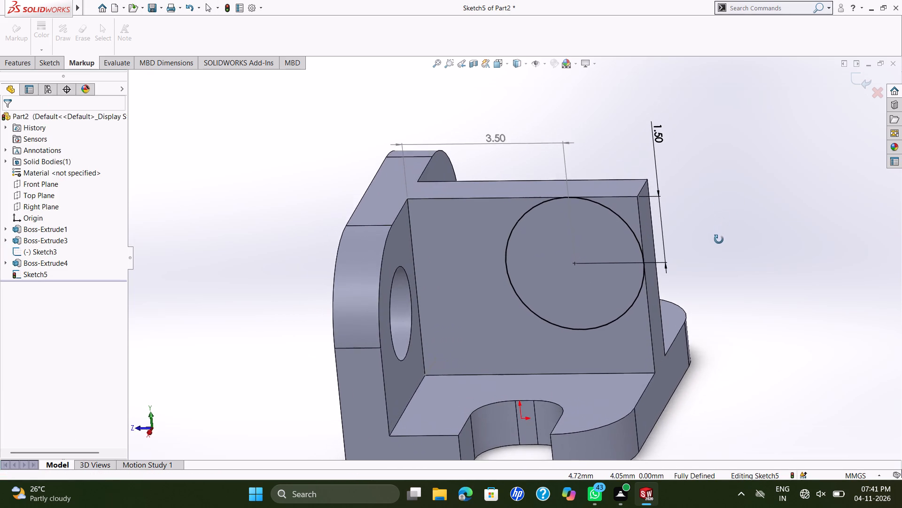
{"action": "middle_click_drag", "start_coordinate": [719, 239], "coordinate": [700, 239]}
{"action": "scroll", "coordinate": [700, 239], "scroll_direction": "down", "scroll_amount": 1}
{"action": "middle_click_drag", "start_coordinate": [765, 174], "coordinate": [756, 201]}
{"action": "scroll", "coordinate": [725, 215], "scroll_direction": "up", "scroll_amount": 1}
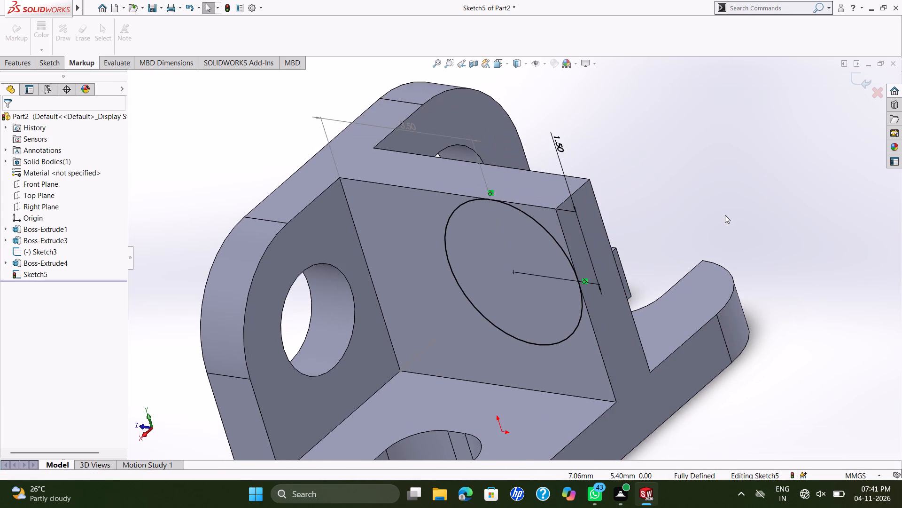
{"action": "scroll", "coordinate": [685, 233], "scroll_direction": "up", "scroll_amount": 1}
{"action": "scroll", "coordinate": [618, 231], "scroll_direction": "down", "scroll_amount": 1}
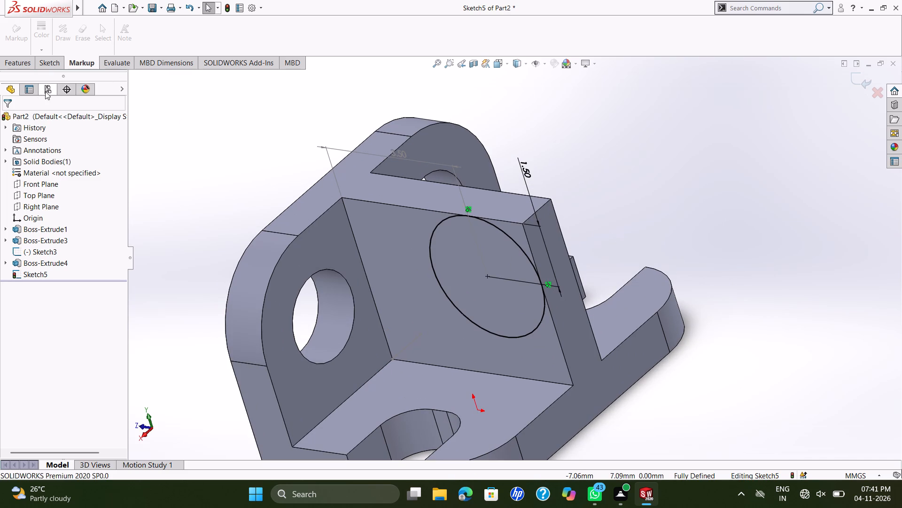
{"action": "left_click", "coordinate": [16, 63]}
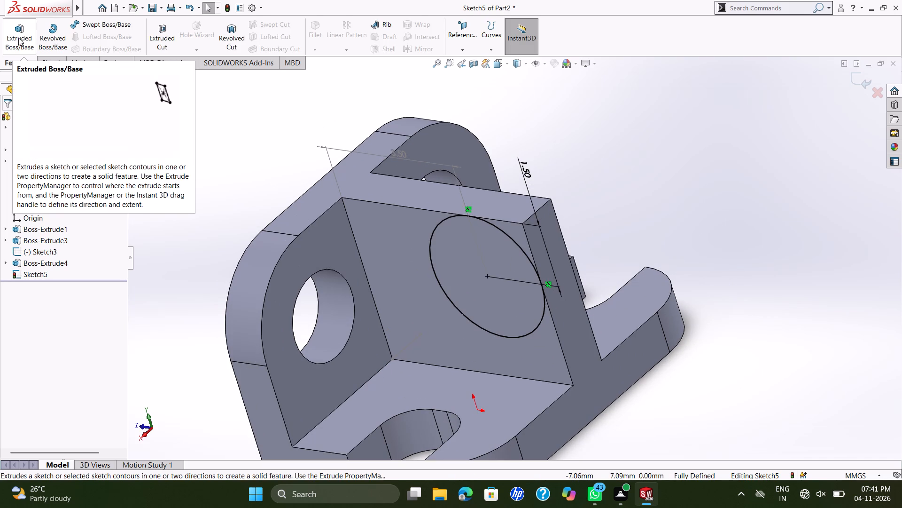
{"action": "left_click", "coordinate": [23, 30]}
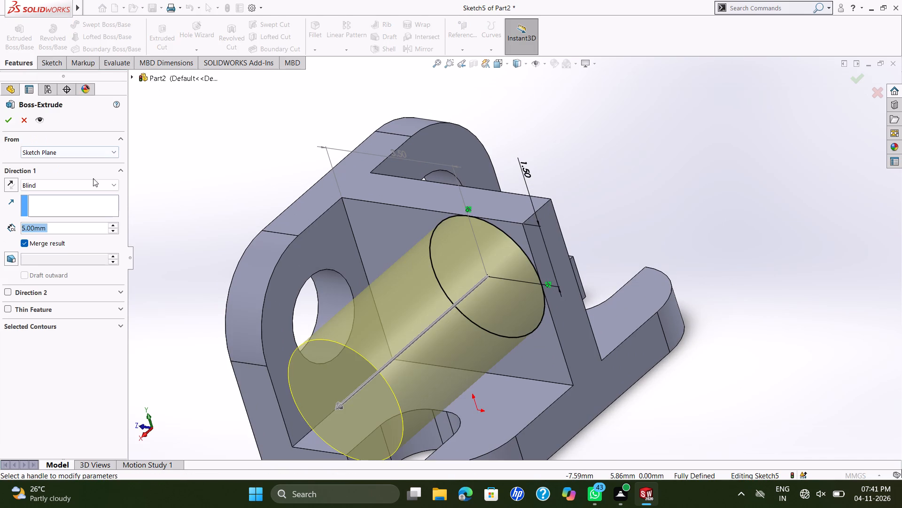
{"action": "left_click", "coordinate": [16, 183]}
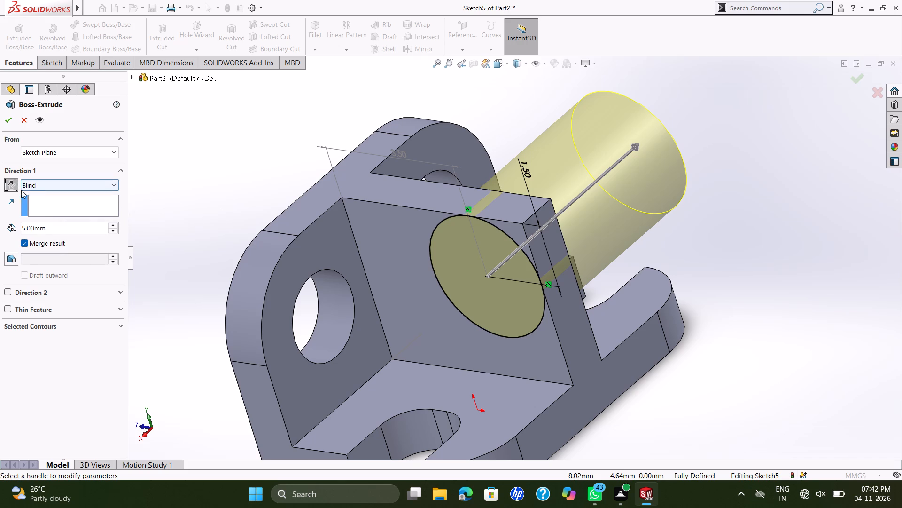
{"action": "left_click", "coordinate": [10, 179]}
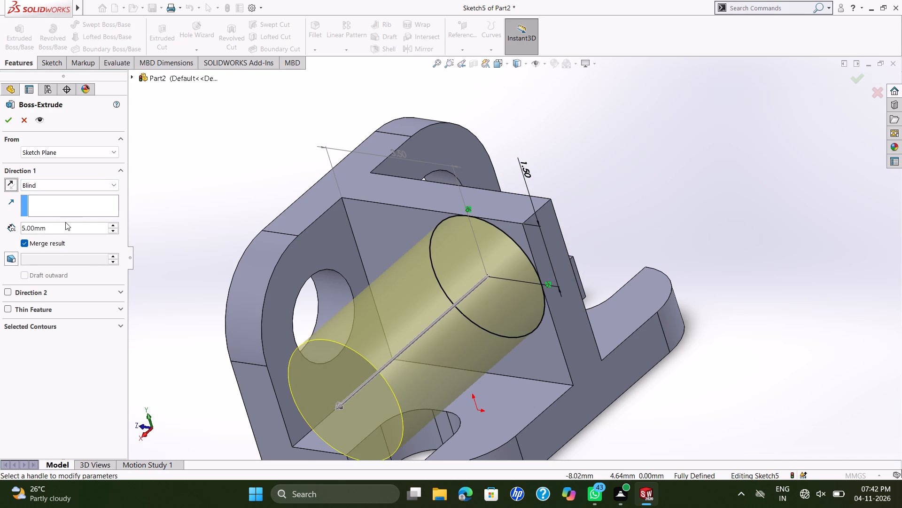
{"action": "left_click_drag", "start_coordinate": [65, 223], "coordinate": [22, 226]}
{"action": "left_click_drag", "start_coordinate": [47, 228], "coordinate": [8, 234]}
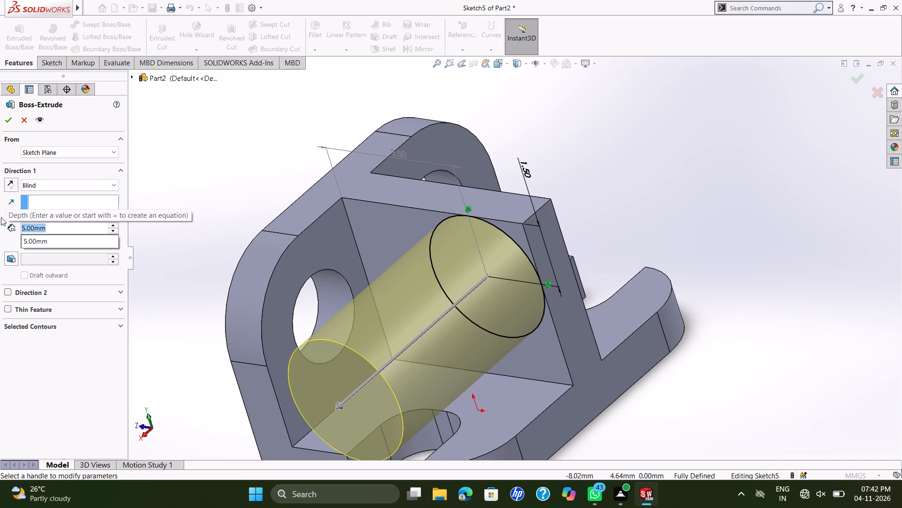
{"action": "key", "text": "1"}
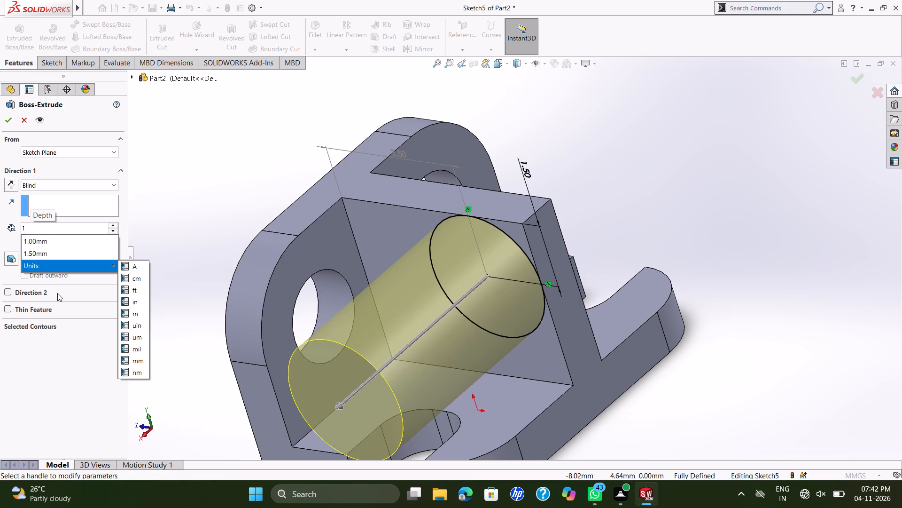
{"action": "key", "text": "Return"}
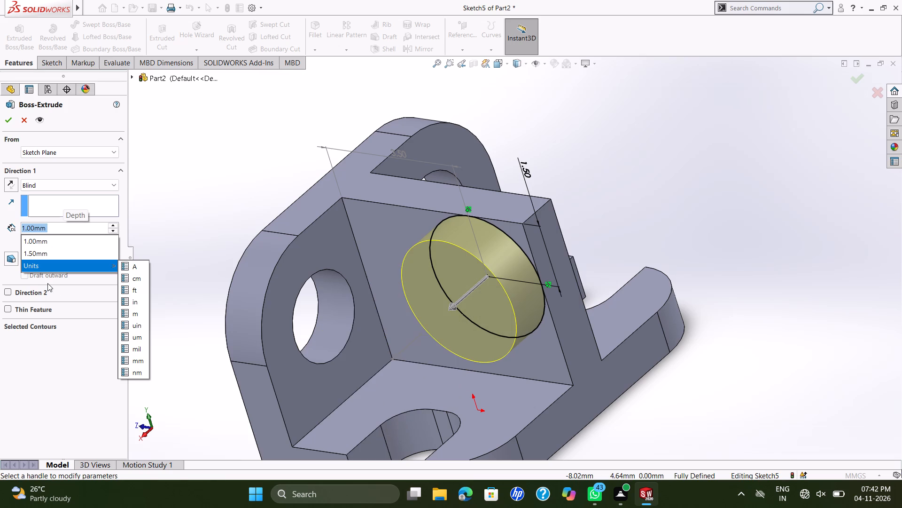
{"action": "left_click", "coordinate": [11, 292]}
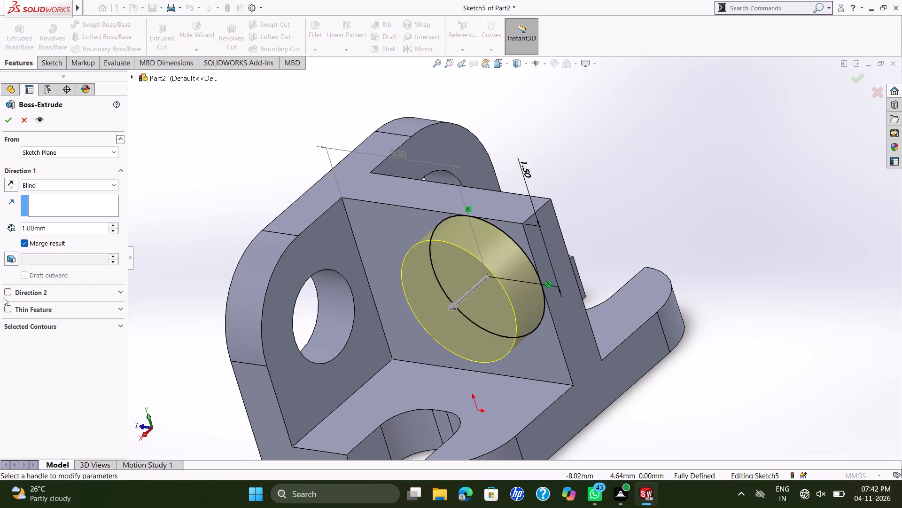
{"action": "left_click", "coordinate": [10, 293]}
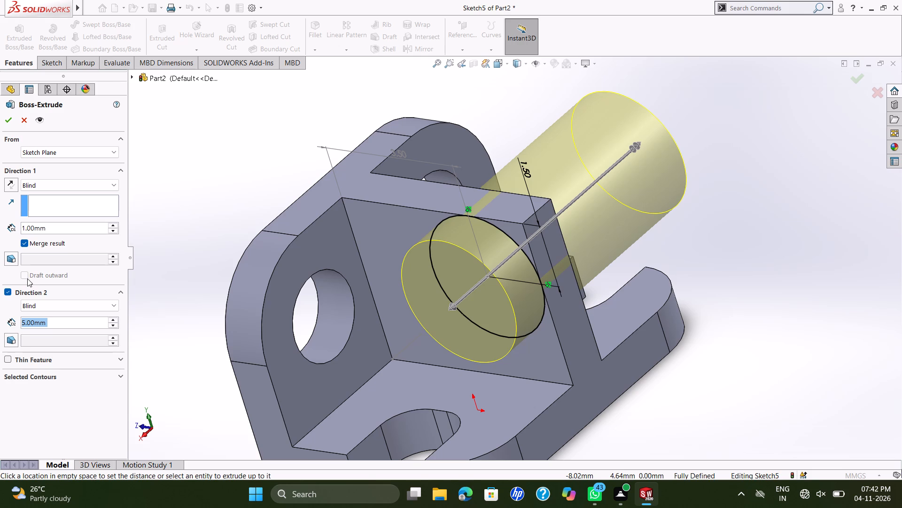
{"action": "key", "text": "2"}
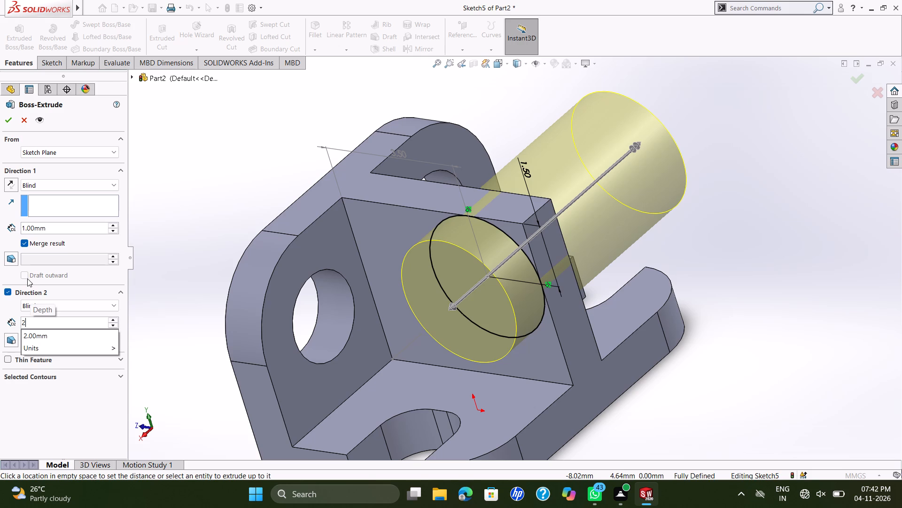
{"action": "key", "text": "Return"}
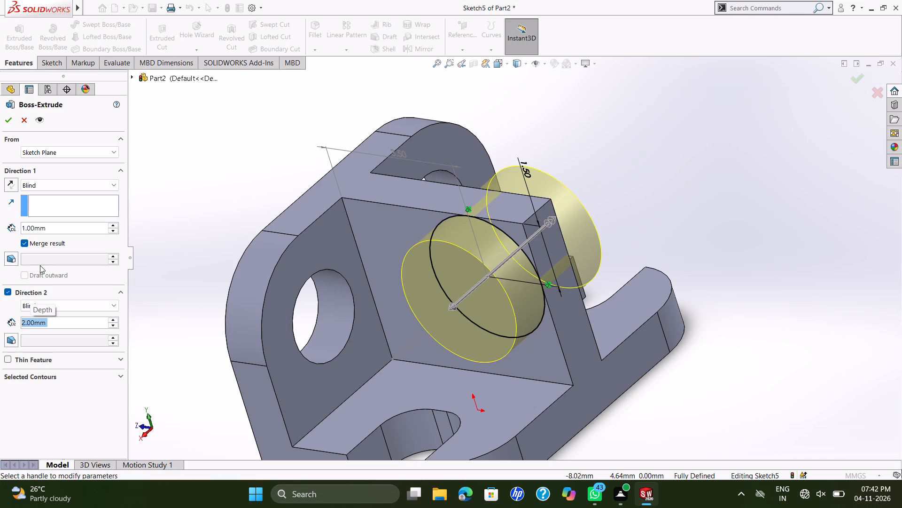
{"action": "left_click", "coordinate": [9, 121]}
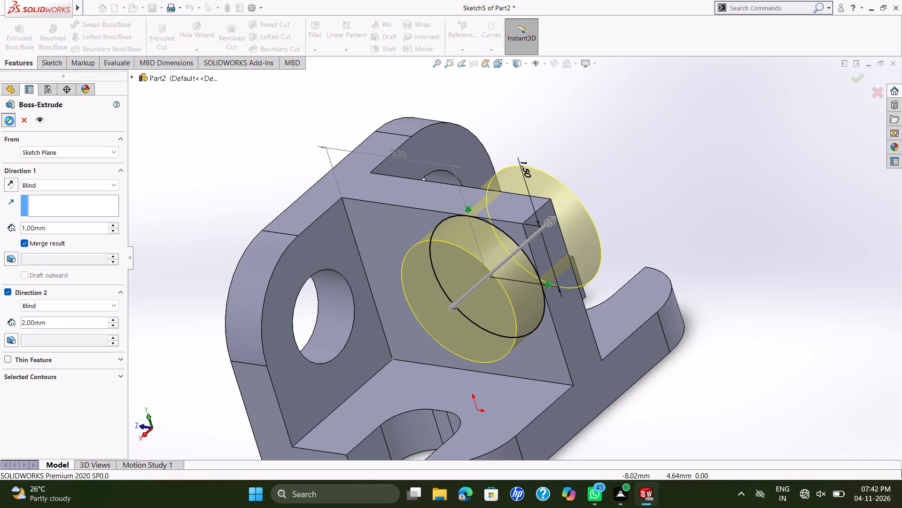
Examine the new cylindrical boss and how it meets the rib's top and outer edges on both sides.
{"action": "middle_click_drag", "start_coordinate": [647, 181], "coordinate": [693, 130]}
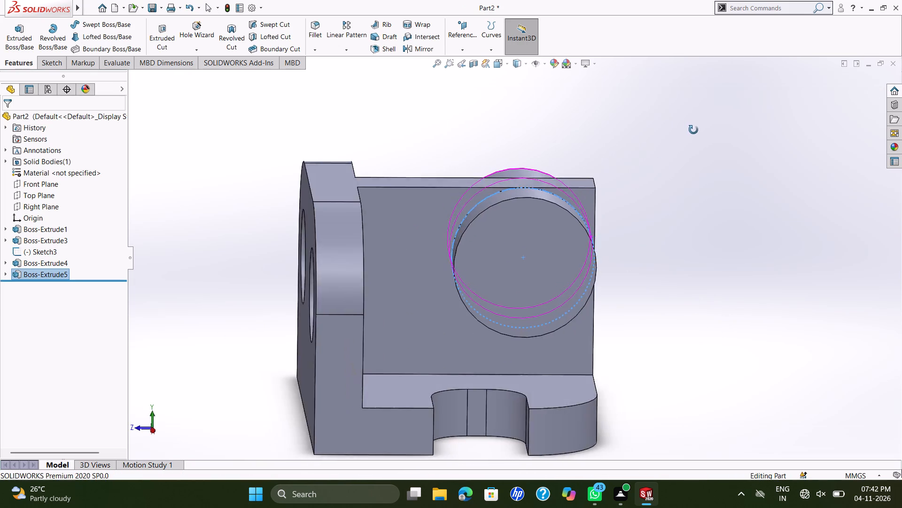
{"action": "middle_click_drag", "start_coordinate": [693, 130], "coordinate": [675, 142]}
{"action": "scroll", "coordinate": [635, 192], "scroll_direction": "down", "scroll_amount": 1}
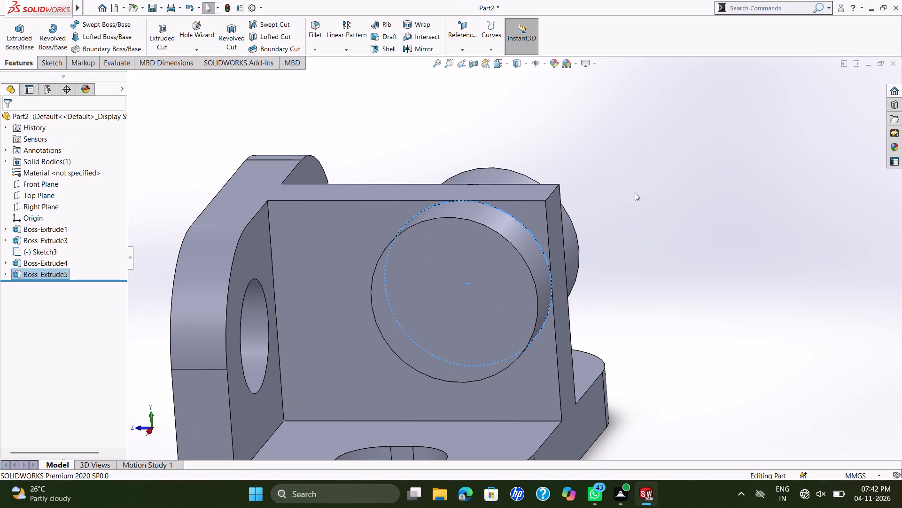
{"action": "scroll", "coordinate": [443, 174], "scroll_direction": "down", "scroll_amount": 2}
{"action": "scroll", "coordinate": [479, 204], "scroll_direction": "up", "scroll_amount": 2}
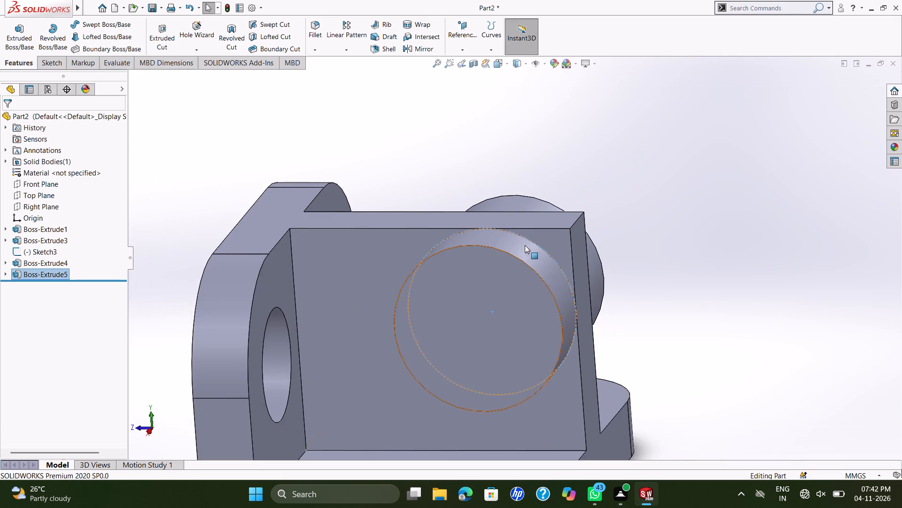
{"action": "scroll", "coordinate": [520, 244], "scroll_direction": "up", "scroll_amount": 2}
{"action": "scroll", "coordinate": [521, 256], "scroll_direction": "down", "scroll_amount": 4}
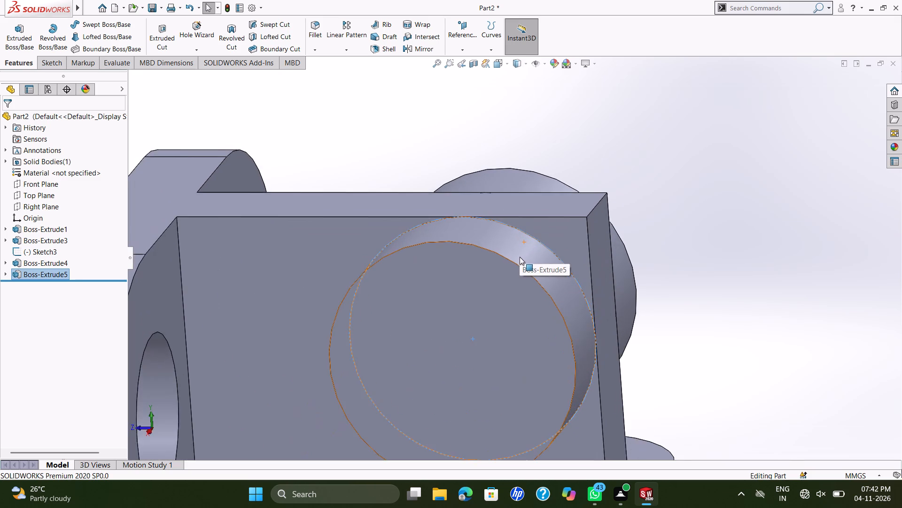
{"action": "scroll", "coordinate": [507, 237], "scroll_direction": "down", "scroll_amount": 4}
{"action": "scroll", "coordinate": [474, 220], "scroll_direction": "down", "scroll_amount": 2}
{"action": "scroll", "coordinate": [408, 201], "scroll_direction": "down", "scroll_amount": 2}
{"action": "scroll", "coordinate": [464, 229], "scroll_direction": "up", "scroll_amount": 3}
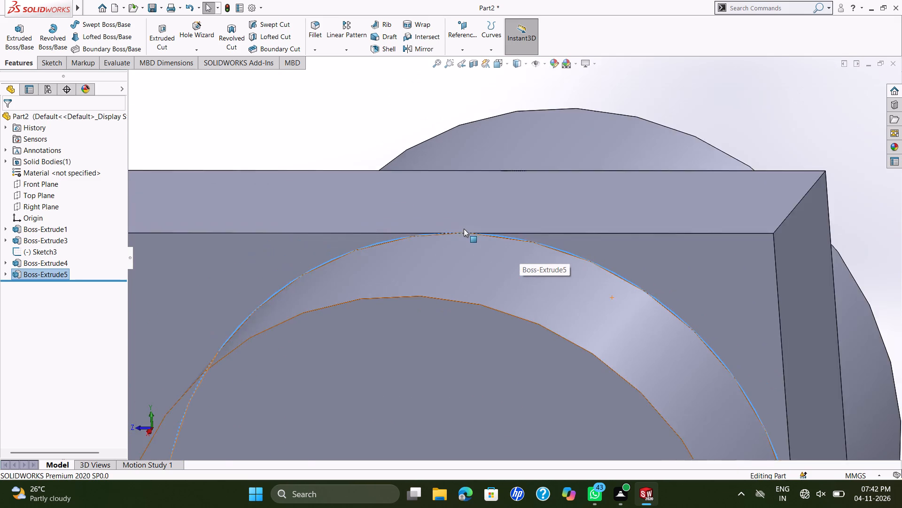
{"action": "scroll", "coordinate": [464, 229], "scroll_direction": "up", "scroll_amount": 7}
{"action": "scroll", "coordinate": [519, 278], "scroll_direction": "up", "scroll_amount": 4}
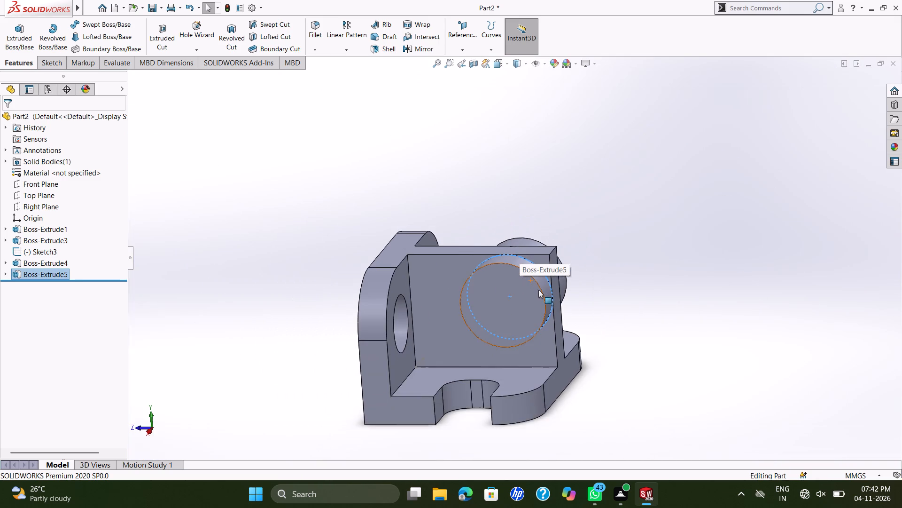
{"action": "scroll", "coordinate": [538, 290], "scroll_direction": "down", "scroll_amount": 4}
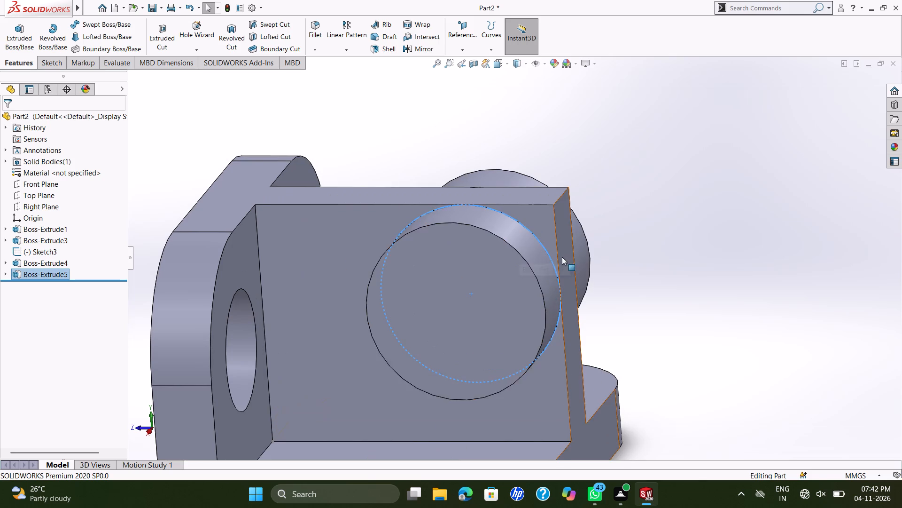
Sketch a circle about 1.18 mm in diameter near the middle of the cylindrical boss's front end face.
{"action": "left_click", "coordinate": [436, 323]}
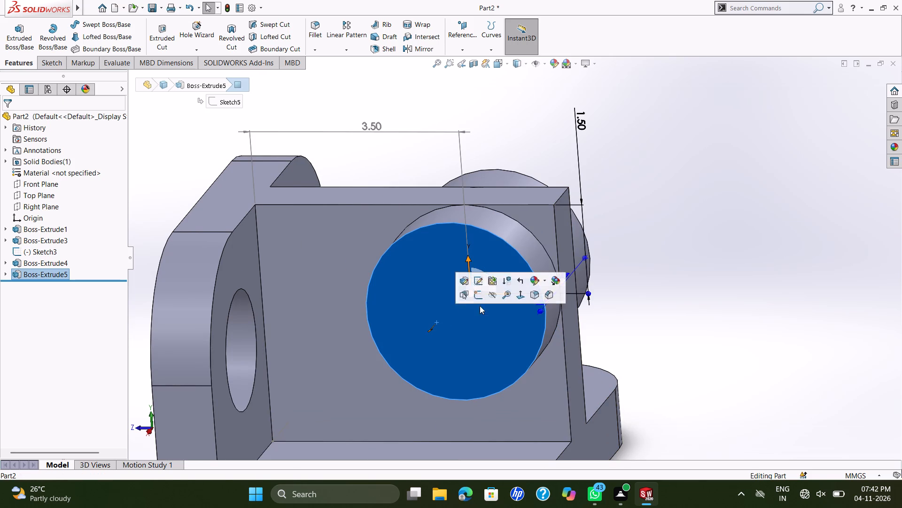
{"action": "right_click", "coordinate": [669, 152]}
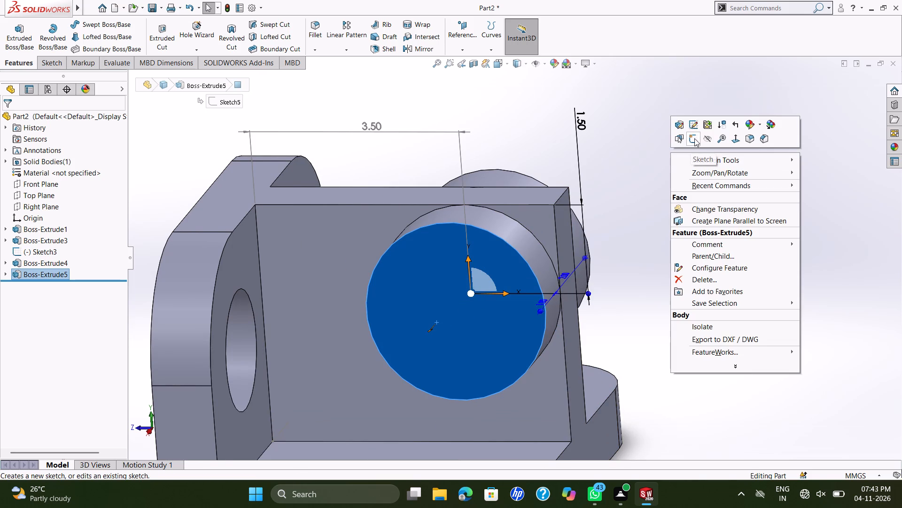
{"action": "left_click", "coordinate": [694, 138]}
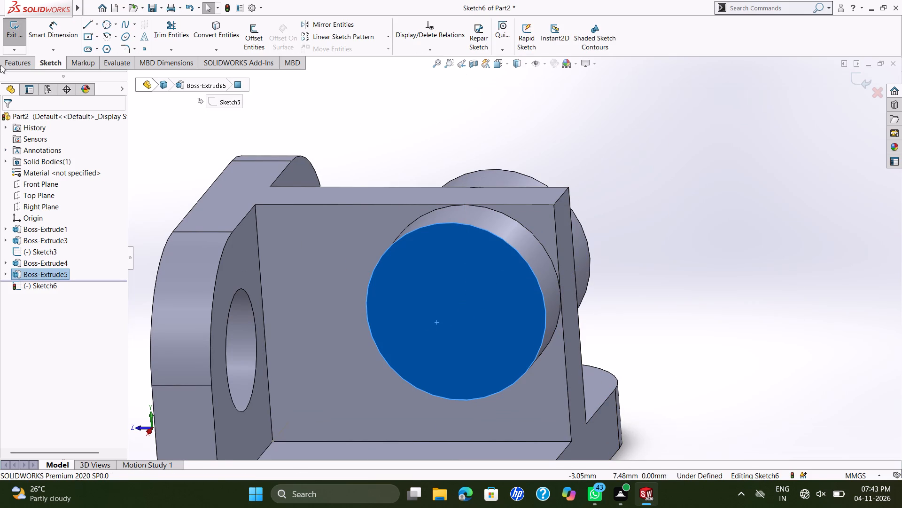
{"action": "left_click", "coordinate": [113, 26]}
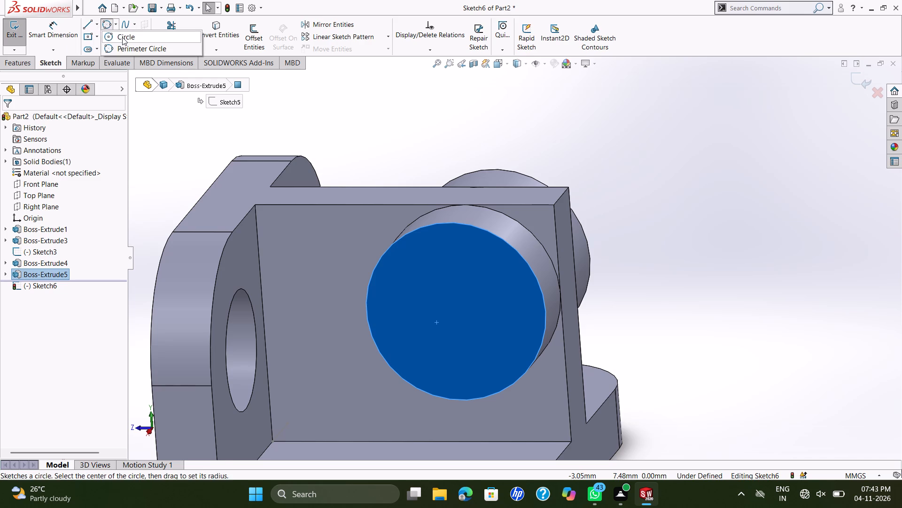
{"action": "left_click", "coordinate": [122, 37]}
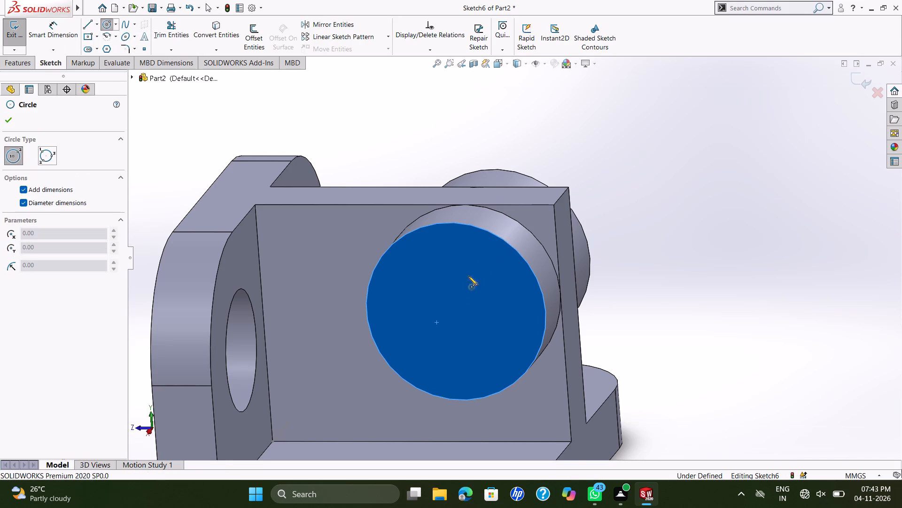
{"action": "left_click", "coordinate": [454, 302]}
{"action": "left_click", "coordinate": [490, 302]}
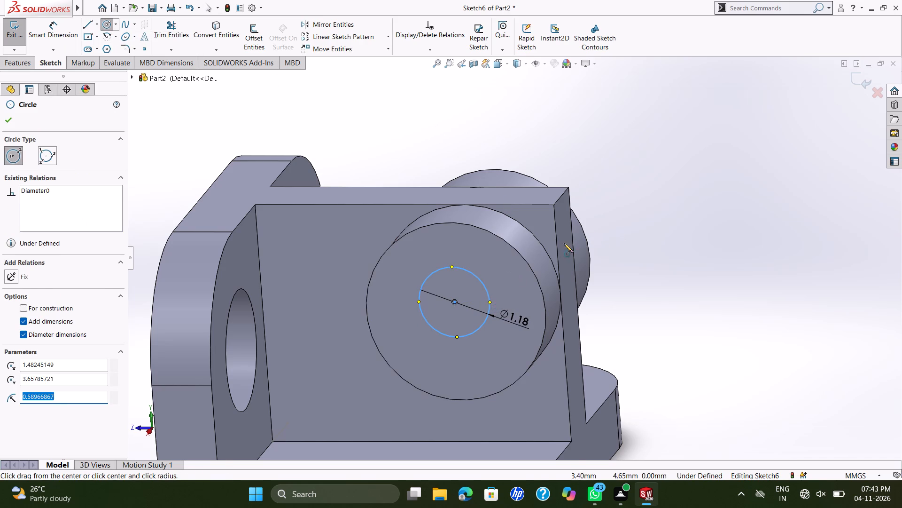
{"action": "key", "text": "Escape"}
Set the sketched circle's diameter to 1.5 mm.
{"action": "double_click", "coordinate": [521, 314]}
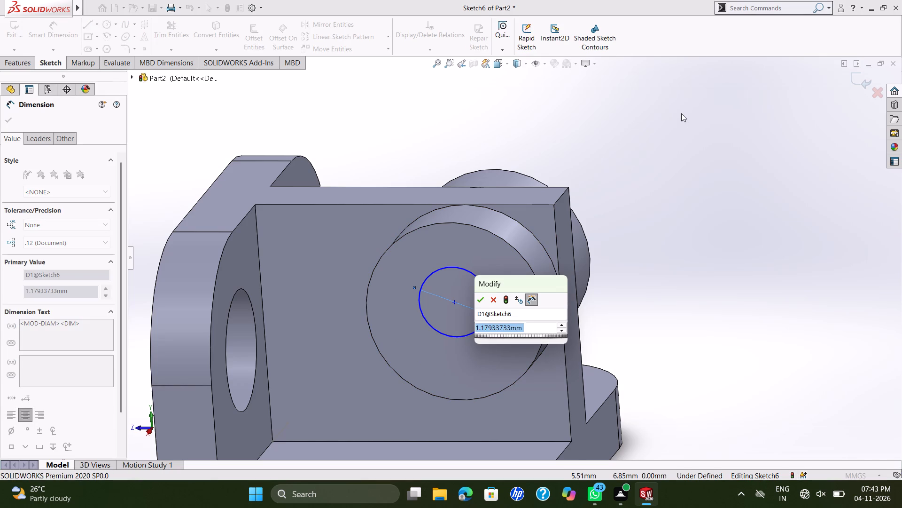
{"action": "type", "text": "1.5"}
{"action": "key", "text": "Return"}
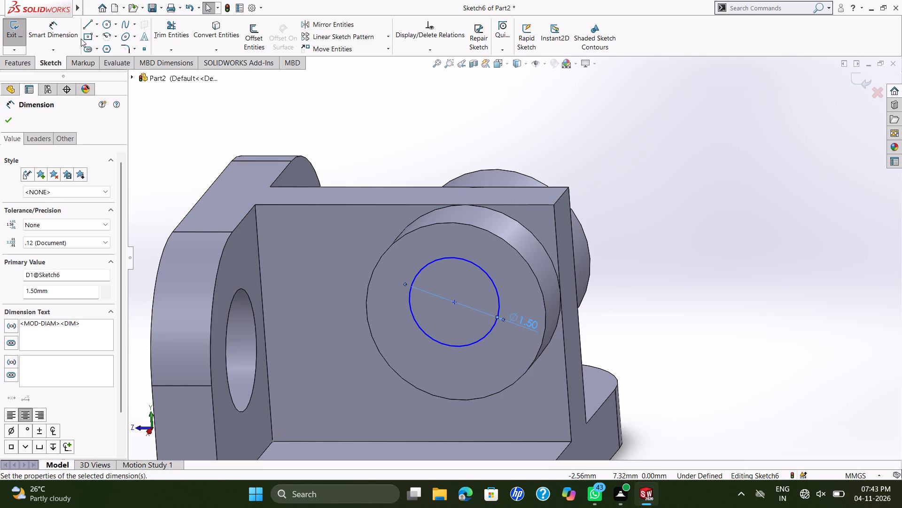
Add a second diameter dimension to the circle as a driven dimension.
{"action": "left_click", "coordinate": [65, 25]}
{"action": "left_click", "coordinate": [497, 302]}
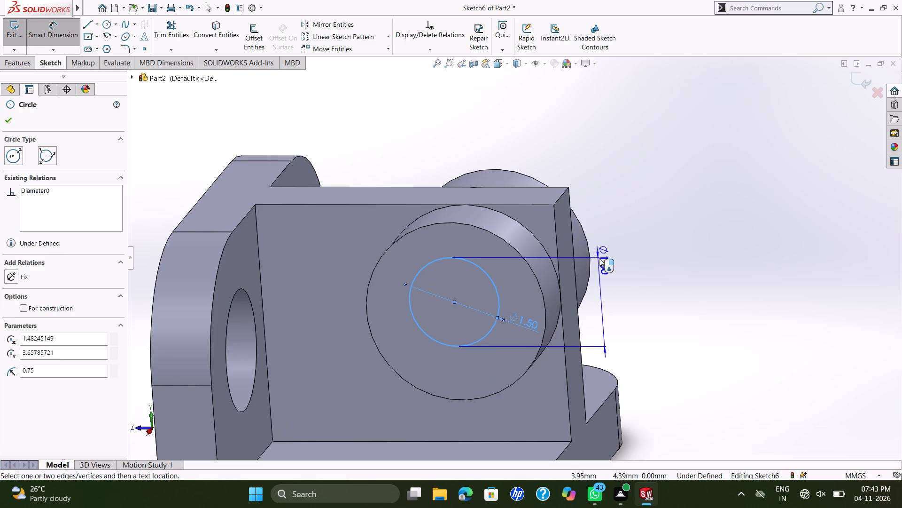
{"action": "left_click", "coordinate": [608, 239]}
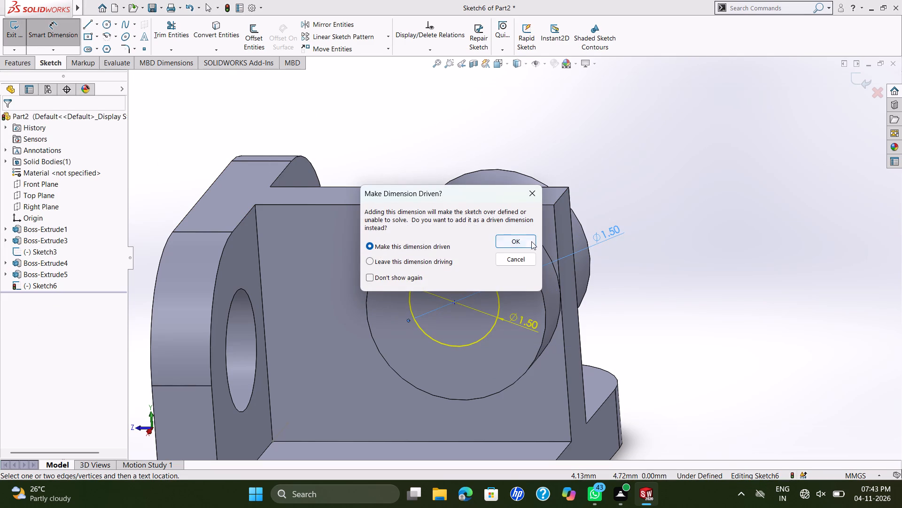
{"action": "left_click", "coordinate": [531, 241]}
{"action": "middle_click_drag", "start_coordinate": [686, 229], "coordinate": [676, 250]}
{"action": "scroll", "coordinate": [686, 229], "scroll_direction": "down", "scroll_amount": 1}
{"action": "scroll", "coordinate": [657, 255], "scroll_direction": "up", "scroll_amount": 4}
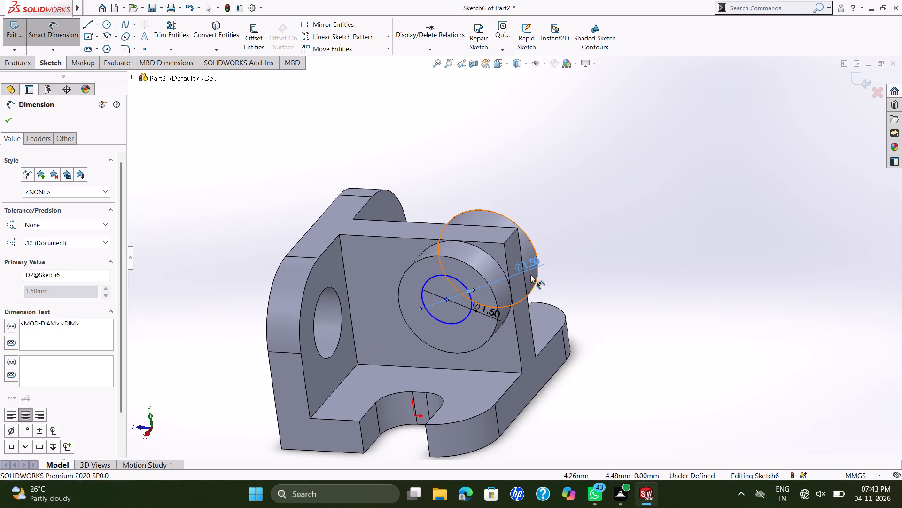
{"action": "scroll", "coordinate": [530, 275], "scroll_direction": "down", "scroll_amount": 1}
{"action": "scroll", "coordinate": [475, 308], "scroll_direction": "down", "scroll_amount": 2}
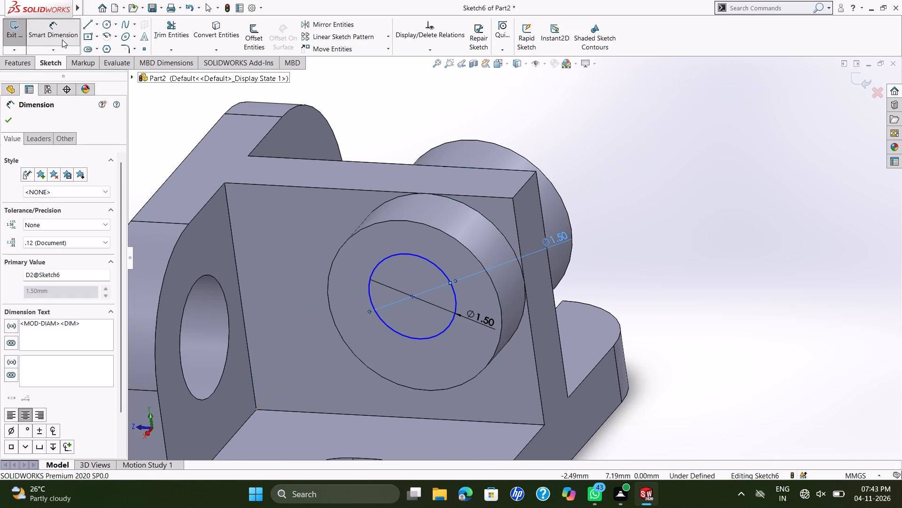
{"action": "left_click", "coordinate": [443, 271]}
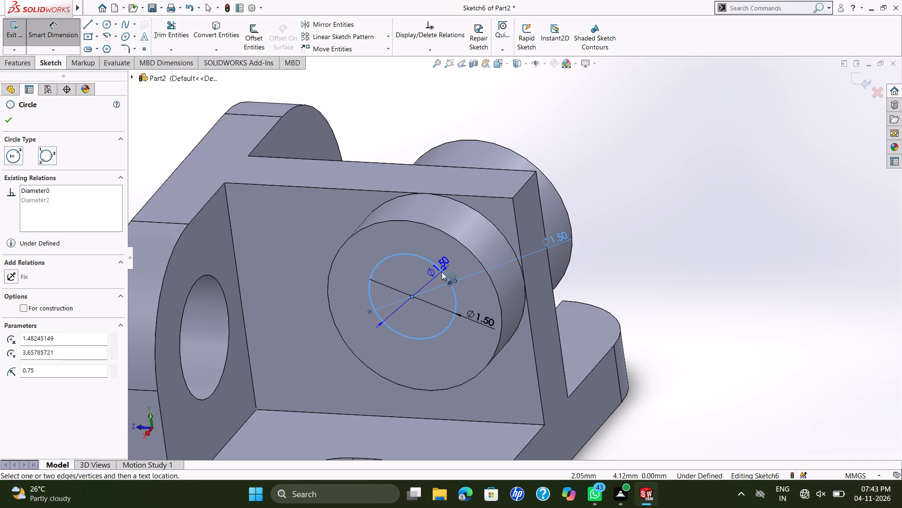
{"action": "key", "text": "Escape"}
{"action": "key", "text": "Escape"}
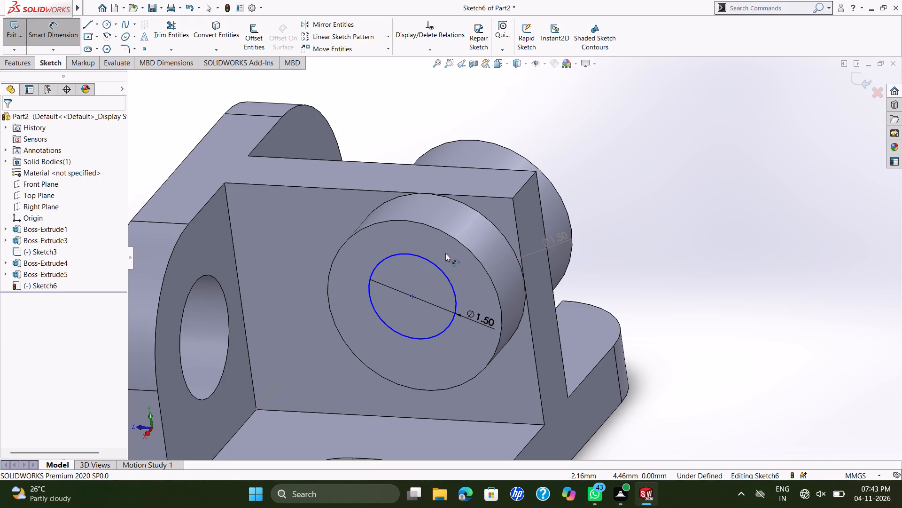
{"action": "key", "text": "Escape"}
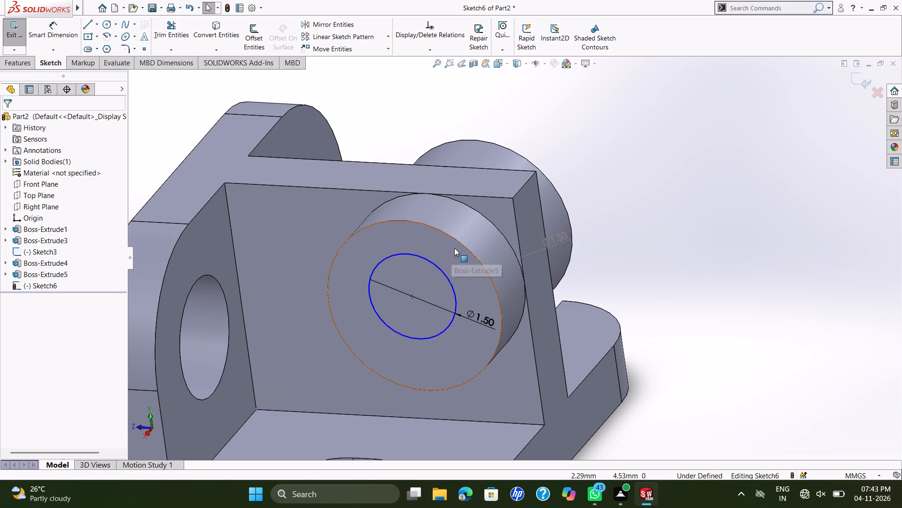
Make the circle's centre point concentric with the boss's outer circular edge.
{"action": "left_click", "coordinate": [458, 241]}
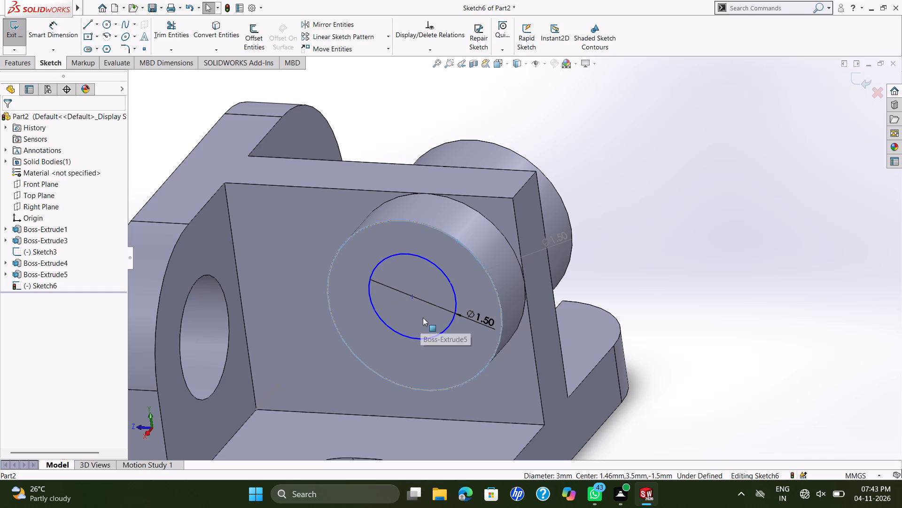
{"action": "left_click", "coordinate": [413, 298], "text": "ctrl"}
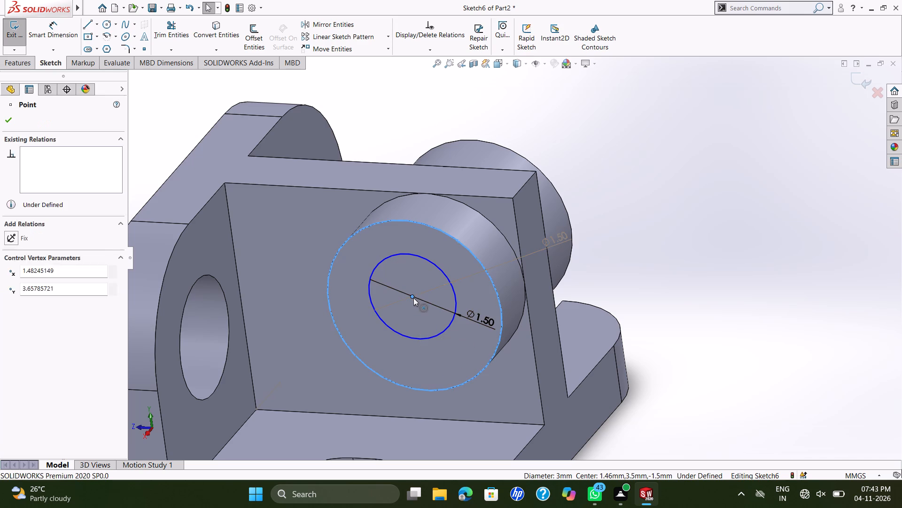
{"action": "left_click", "coordinate": [10, 284]}
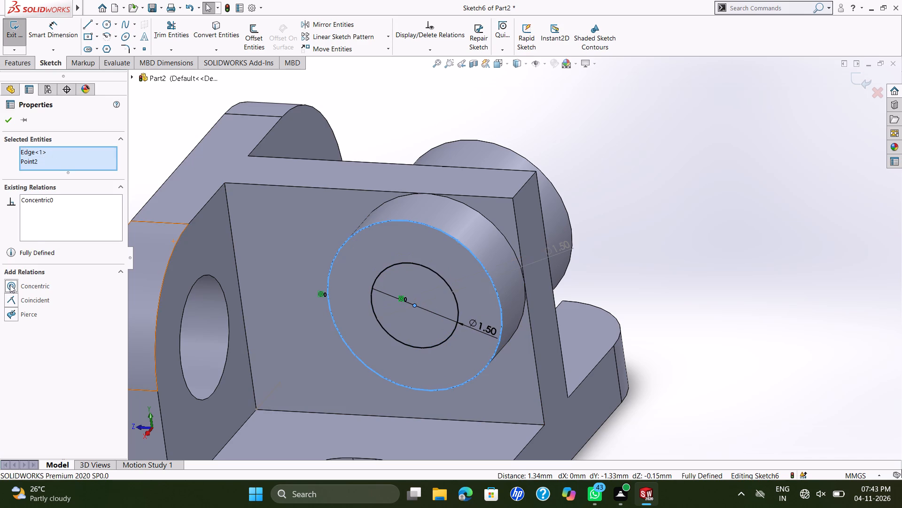
{"action": "left_click", "coordinate": [7, 124]}
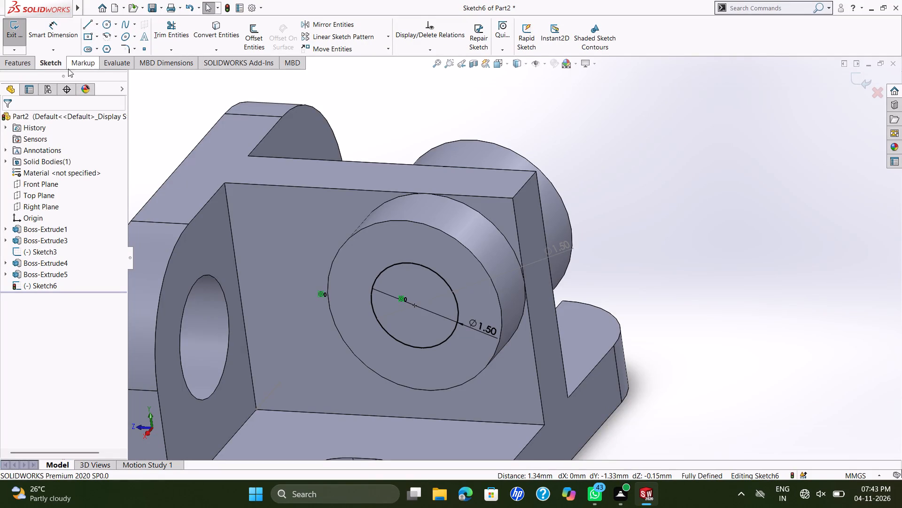
Cut-extrude the circle as a blind hole 3 mm deep through the boss.
{"action": "left_click", "coordinate": [25, 61]}
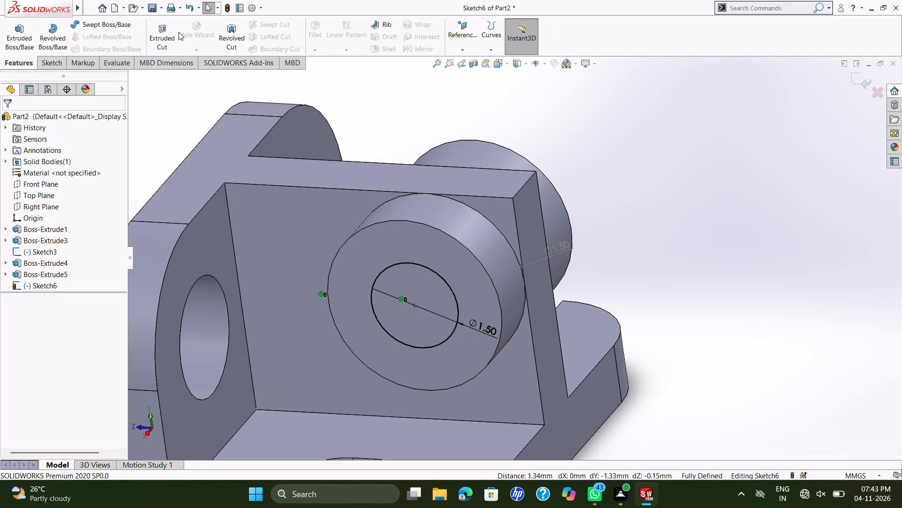
{"action": "left_click", "coordinate": [162, 31]}
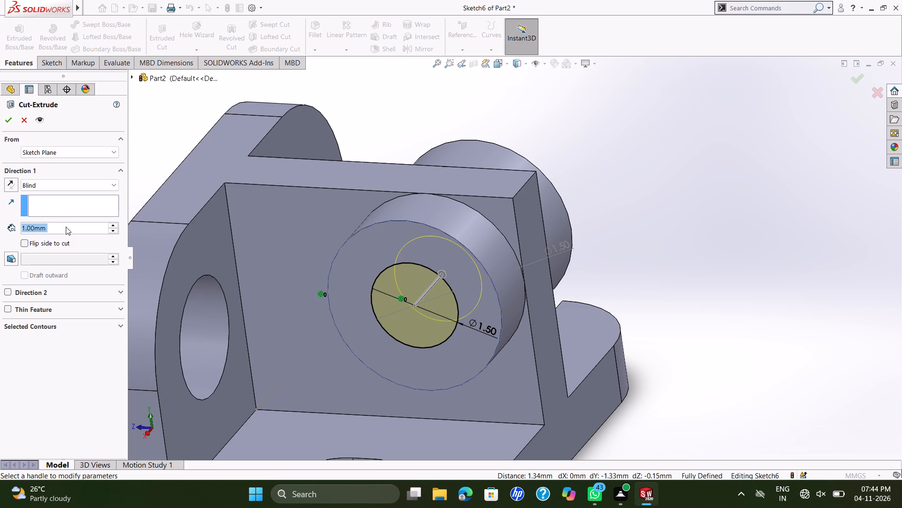
{"action": "key", "text": "3"}
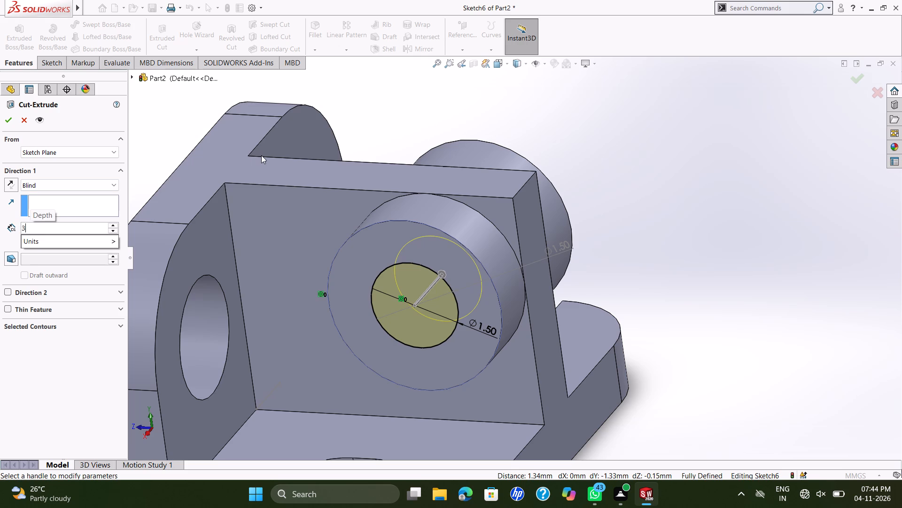
{"action": "key", "text": "Return"}
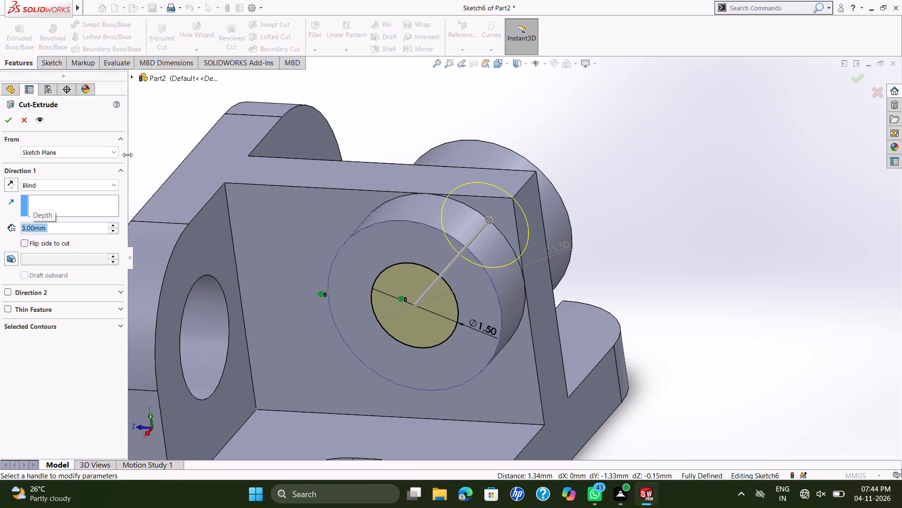
{"action": "left_click", "coordinate": [7, 125]}
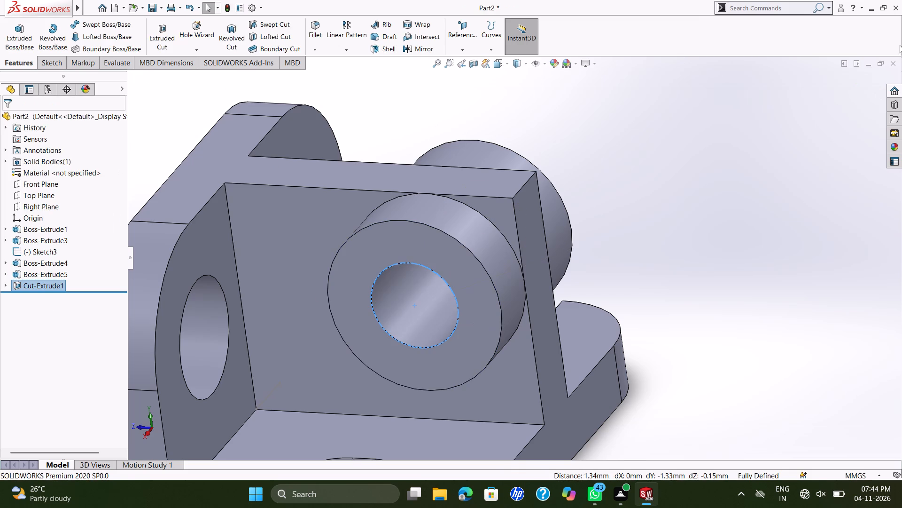
Examine the new hole in the boss and the rib corner around it from different sides.
{"action": "middle_click_drag", "start_coordinate": [846, 143], "coordinate": [795, 153]}
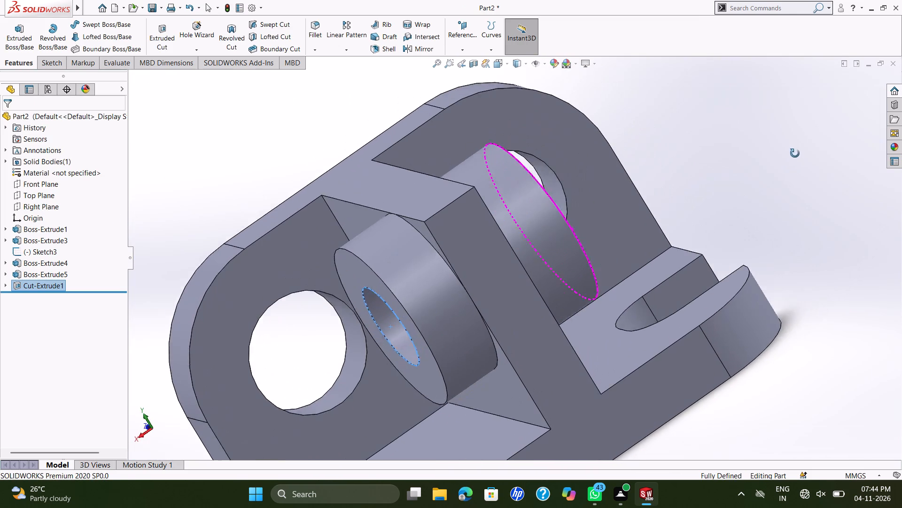
{"action": "middle_click_drag", "start_coordinate": [795, 153], "coordinate": [797, 152]}
{"action": "scroll", "coordinate": [771, 189], "scroll_direction": "up", "scroll_amount": 2}
{"action": "scroll", "coordinate": [774, 184], "scroll_direction": "down", "scroll_amount": 4}
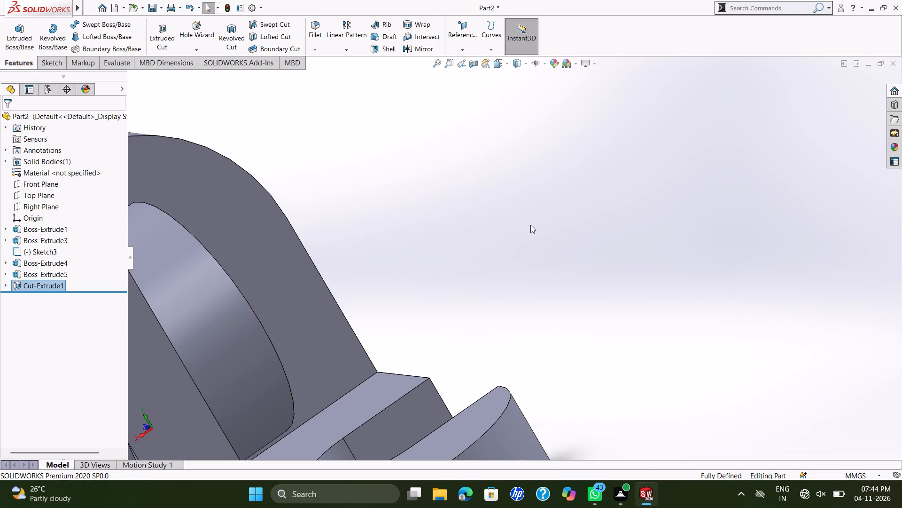
{"action": "middle_click_drag", "start_coordinate": [563, 204], "coordinate": [610, 180]}
{"action": "scroll", "coordinate": [611, 180], "scroll_direction": "down", "scroll_amount": 1}
{"action": "scroll", "coordinate": [609, 212], "scroll_direction": "up", "scroll_amount": 3}
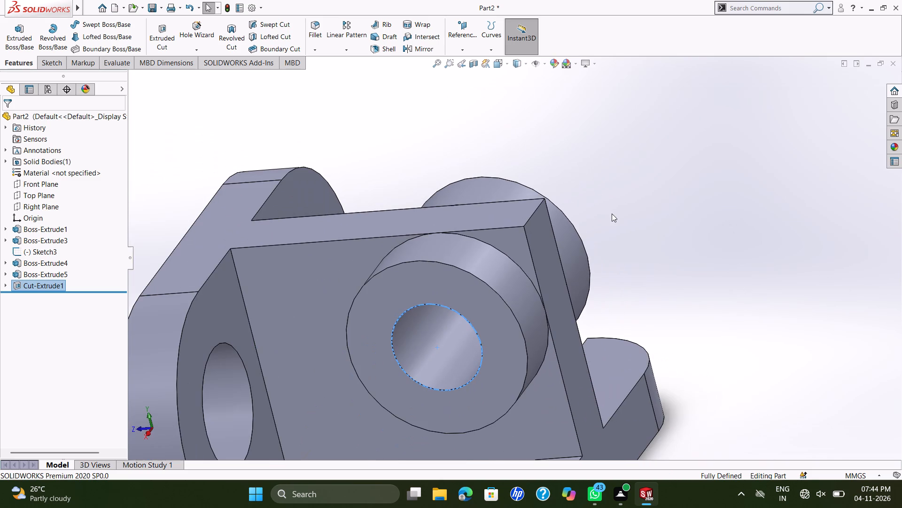
On the rib's side face, sketch a closed corner profile from two 1.5 mm lines along its edges and a 1.5 mm radius arc following the boss.
{"action": "left_click", "coordinate": [517, 243]}
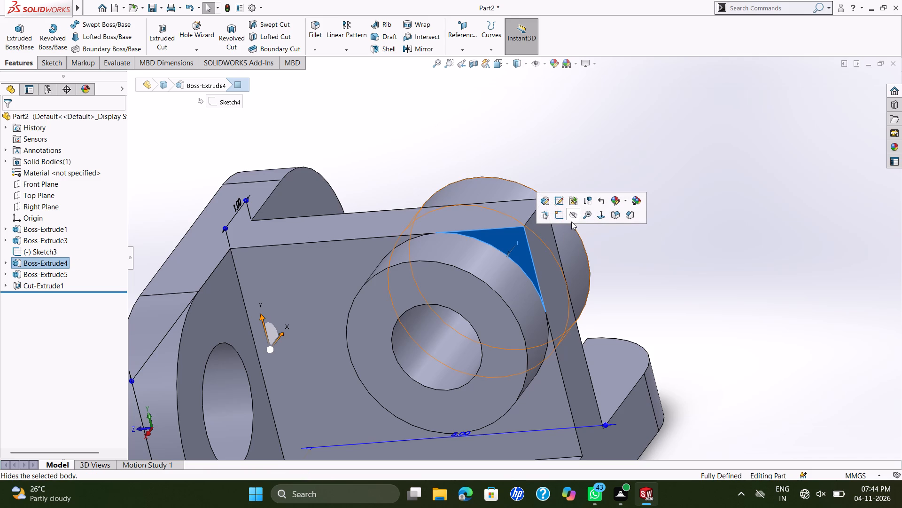
{"action": "left_click", "coordinate": [560, 214]}
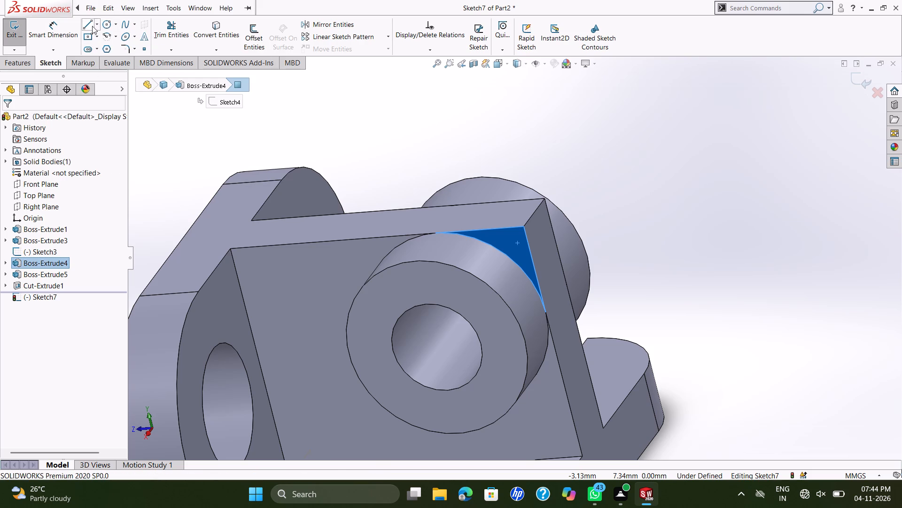
{"action": "left_click", "coordinate": [87, 30]}
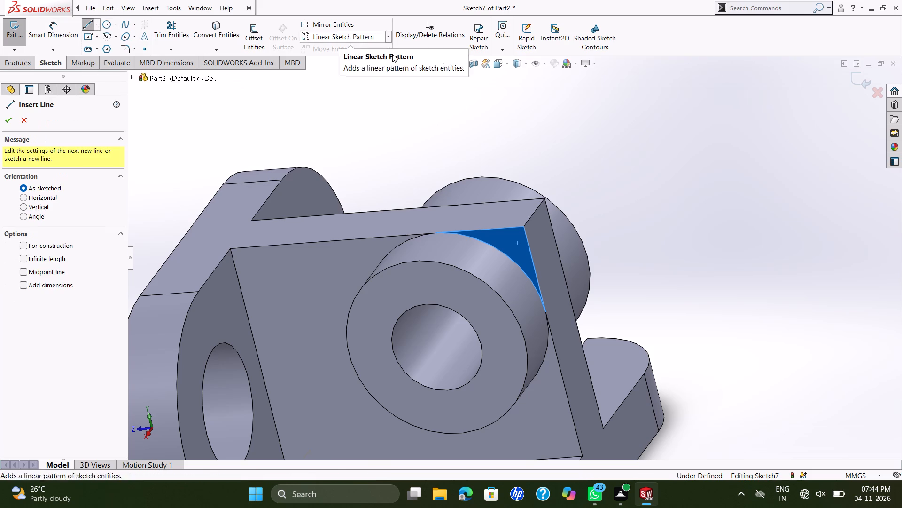
{"action": "left_click", "coordinate": [435, 233]}
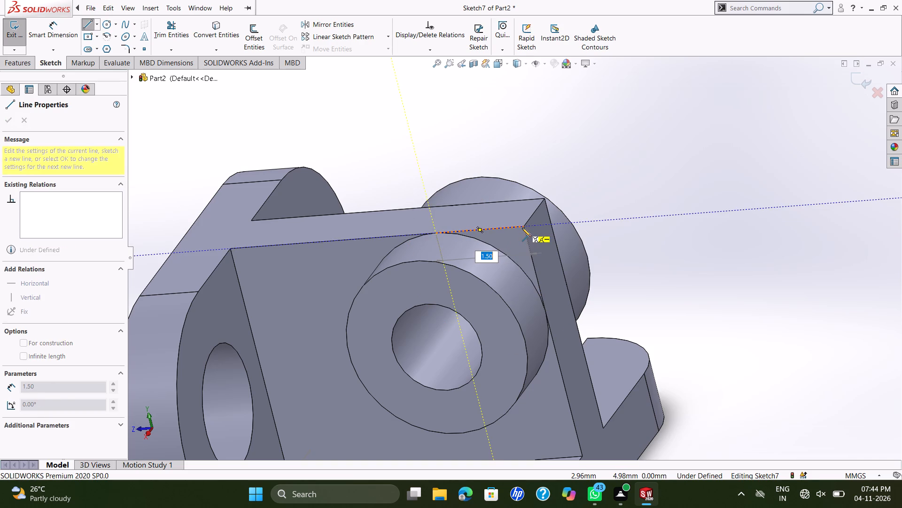
{"action": "left_click", "coordinate": [522, 228]}
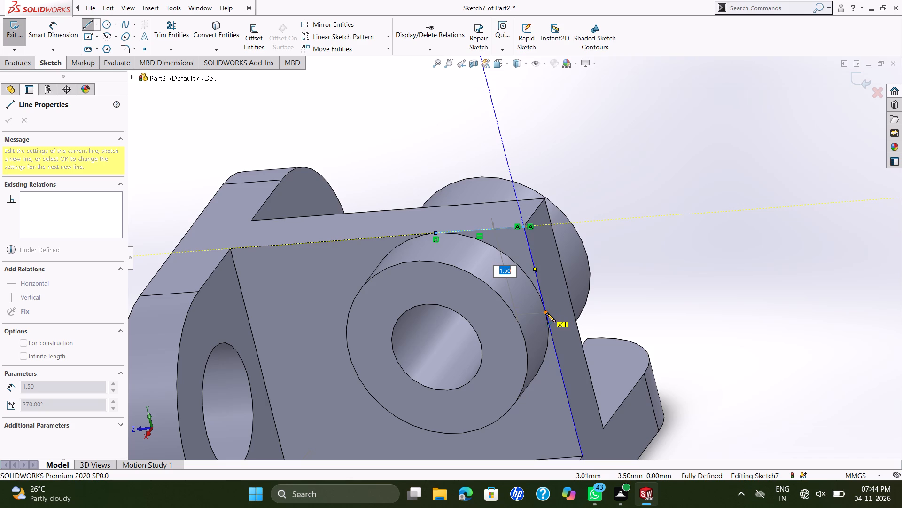
{"action": "left_click", "coordinate": [546, 313]}
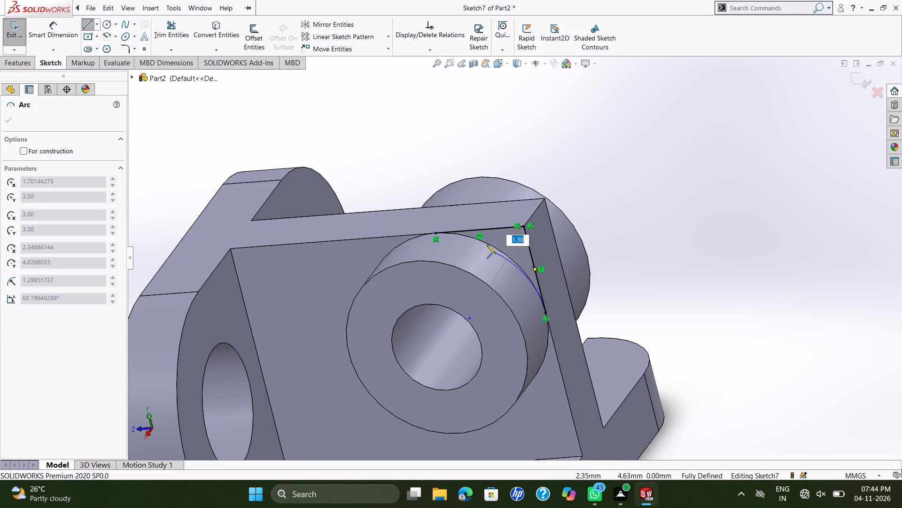
{"action": "left_click", "coordinate": [436, 233]}
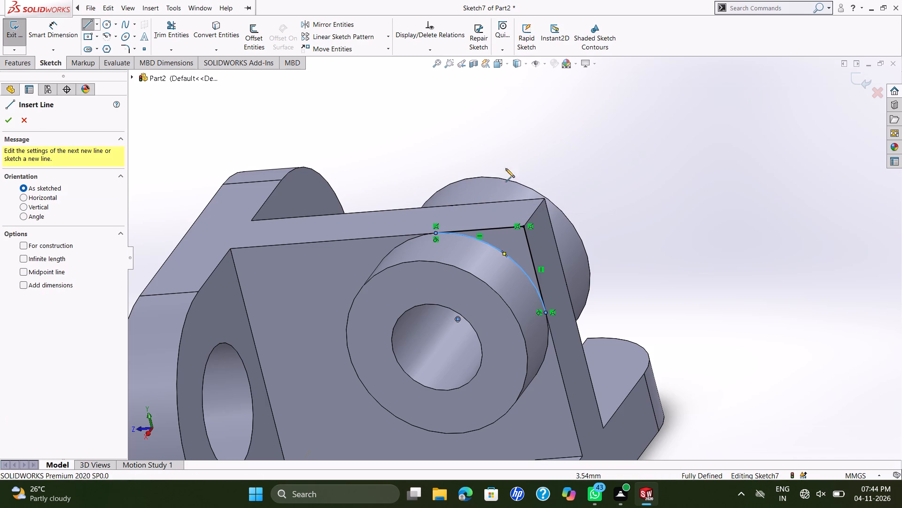
{"action": "key", "text": "Escape"}
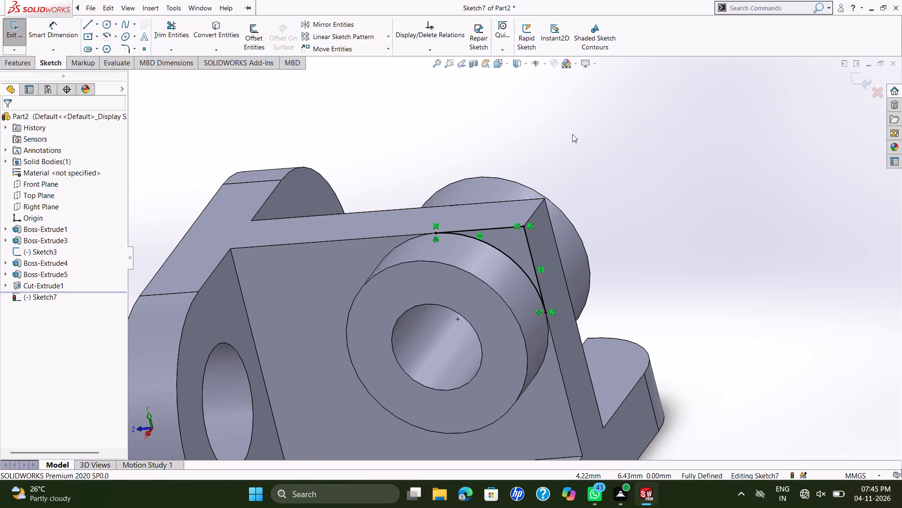
Cut-extrude the corner profile as a blind cut 3 mm deep to trim the rib corner around the boss.
{"action": "left_click", "coordinate": [23, 61]}
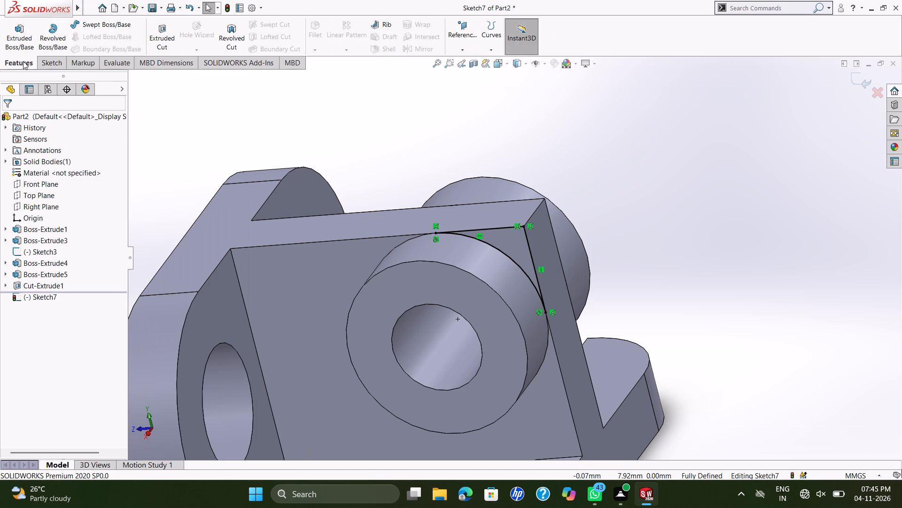
{"action": "left_click", "coordinate": [23, 31]}
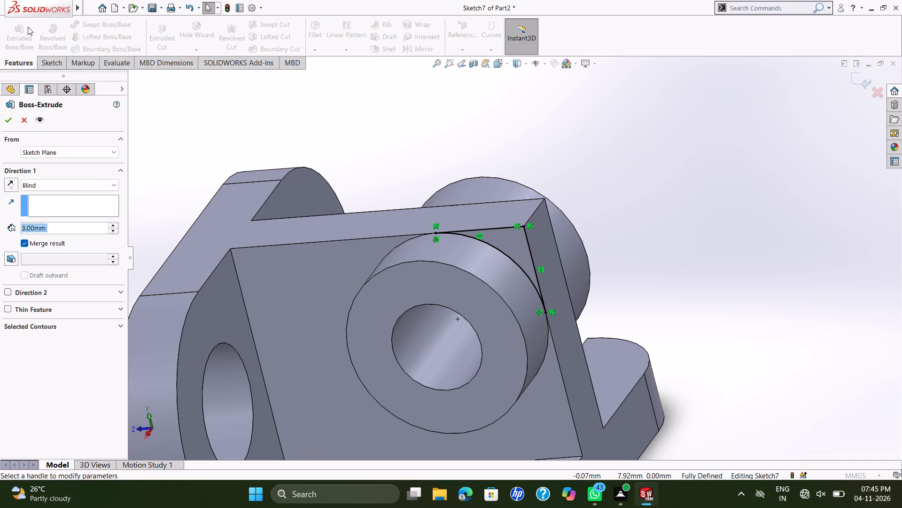
{"action": "key", "text": "Escape"}
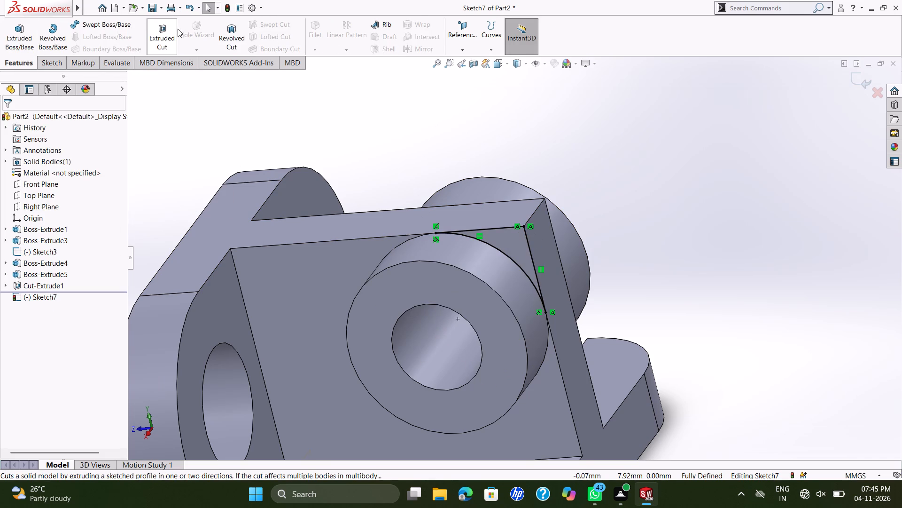
{"action": "left_click", "coordinate": [166, 26]}
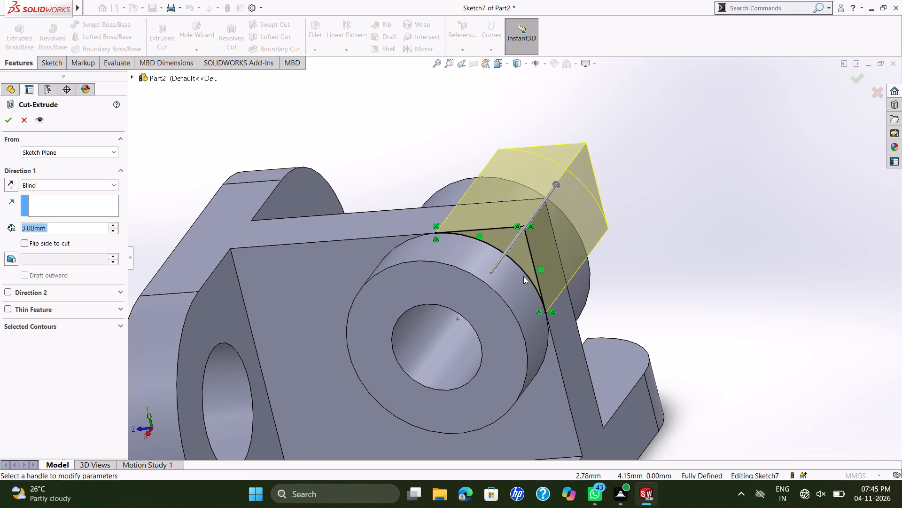
{"action": "left_click", "coordinate": [11, 118]}
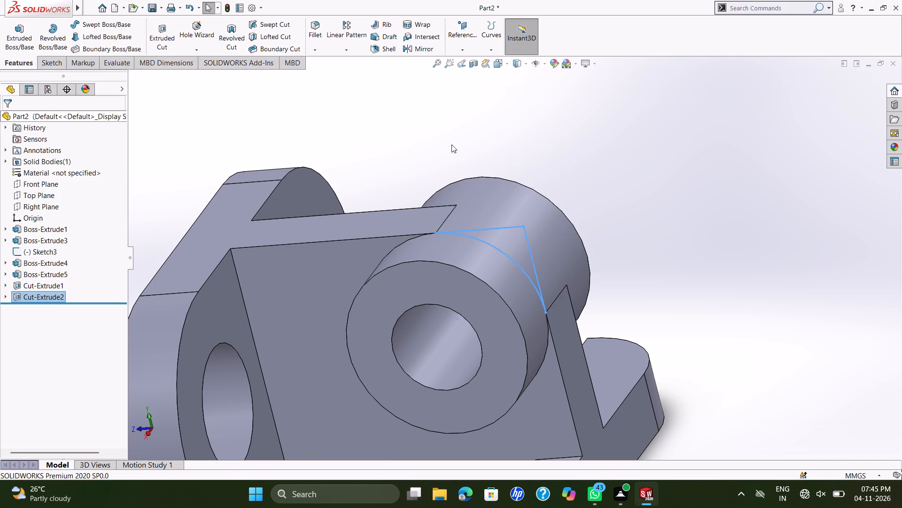
{"action": "scroll", "coordinate": [516, 148], "scroll_direction": "up", "scroll_amount": 3}
{"action": "key", "text": "Escape"}
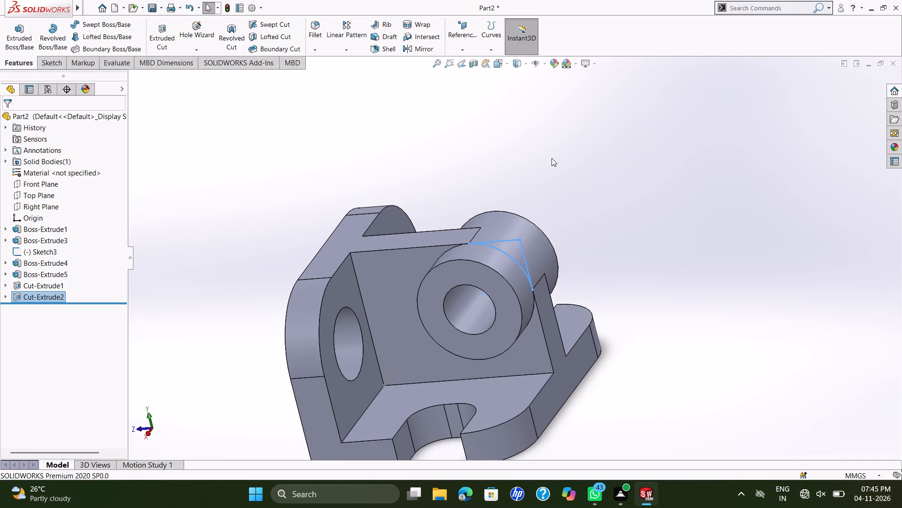
Examine the trimmed rib corner, the boss and the whole part from different sides.
{"action": "scroll", "coordinate": [553, 157], "scroll_direction": "up", "scroll_amount": 2}
{"action": "scroll", "coordinate": [553, 158], "scroll_direction": "down", "scroll_amount": 2}
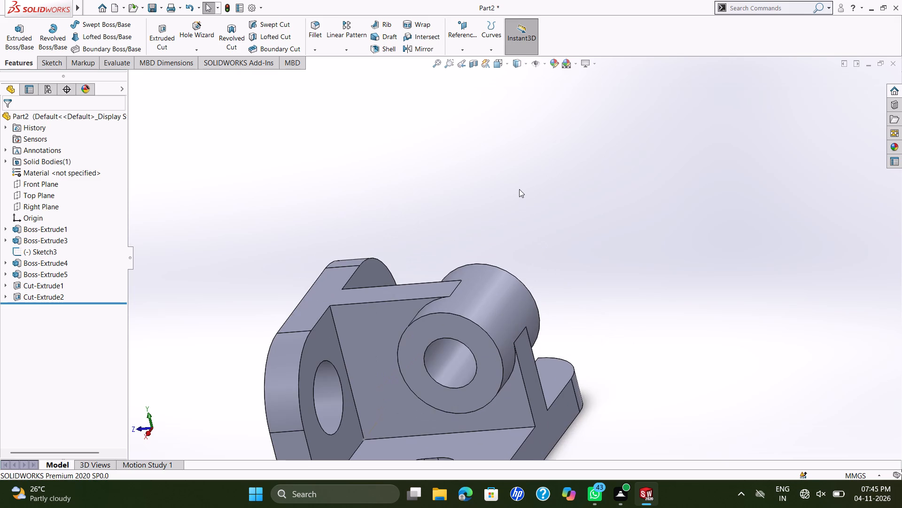
{"action": "scroll", "coordinate": [521, 187], "scroll_direction": "down", "scroll_amount": 2}
{"action": "scroll", "coordinate": [521, 187], "scroll_direction": "up", "scroll_amount": 5}
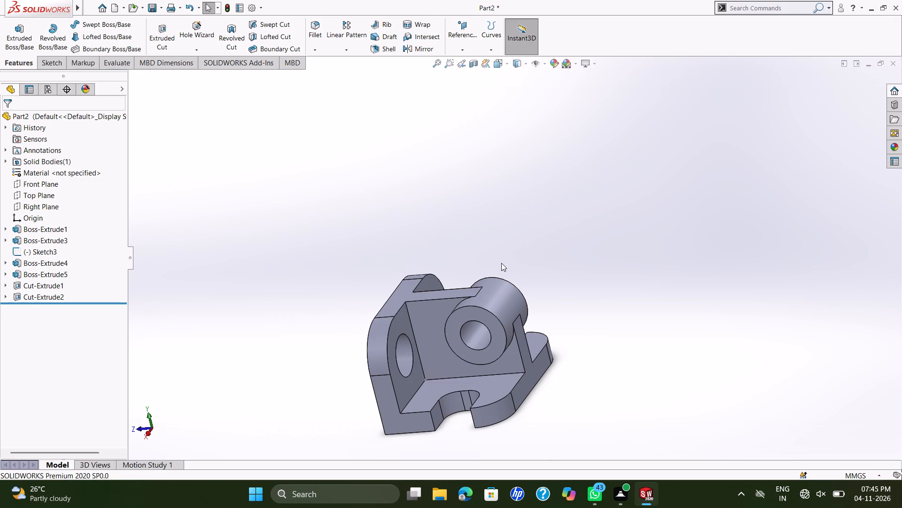
{"action": "middle_click_drag", "start_coordinate": [511, 279], "coordinate": [523, 318]}
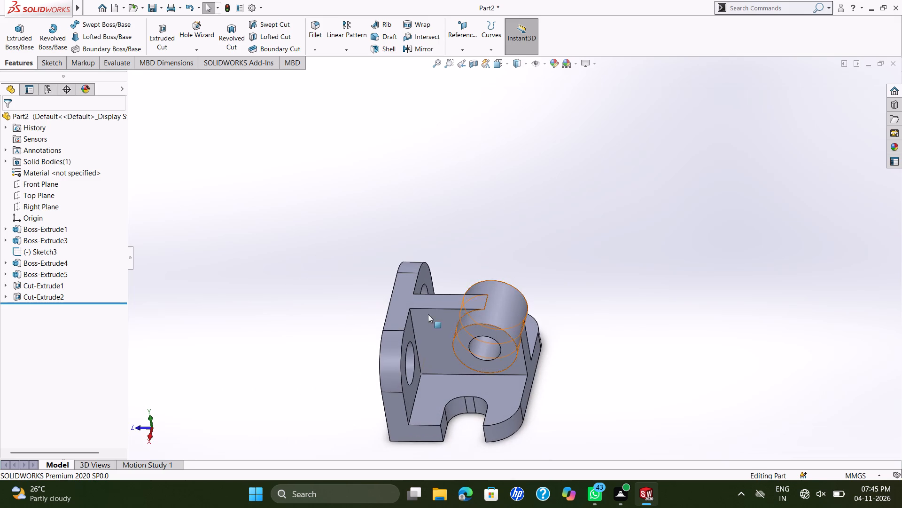
{"action": "middle_click_drag", "start_coordinate": [406, 306], "coordinate": [384, 243]}
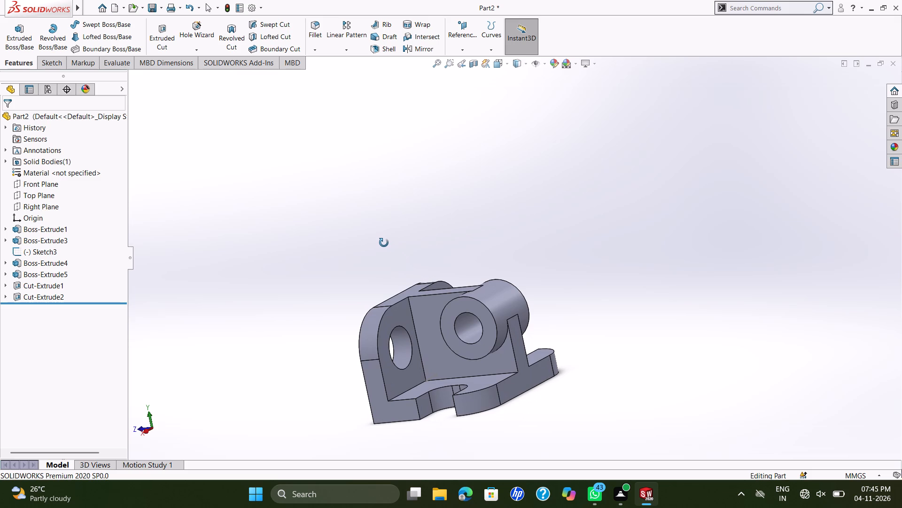
{"action": "middle_click_drag", "start_coordinate": [384, 243], "coordinate": [384, 294]}
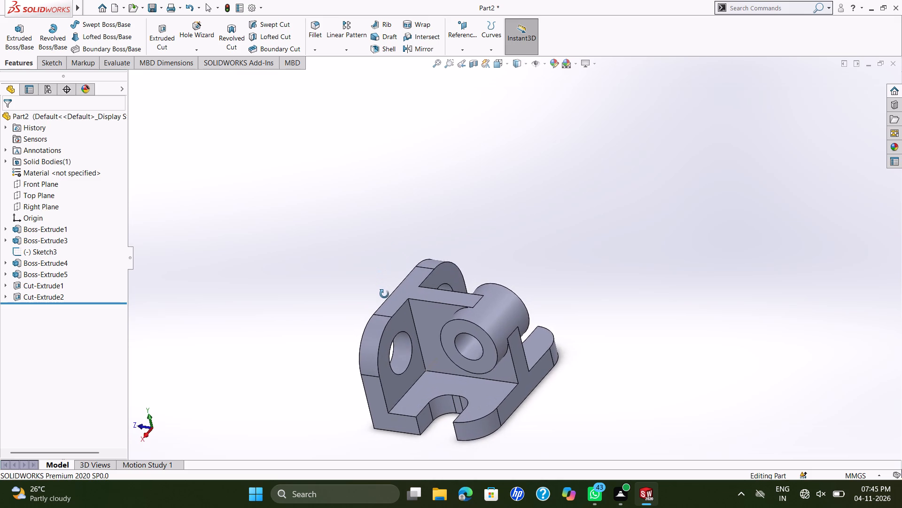
{"action": "middle_click_drag", "start_coordinate": [384, 294], "coordinate": [388, 298]}
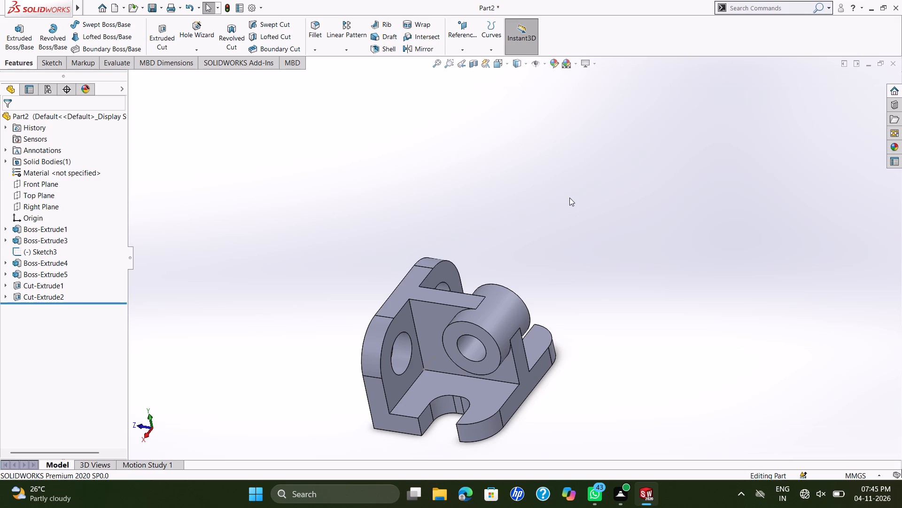
{"action": "left_click", "coordinate": [441, 65]}
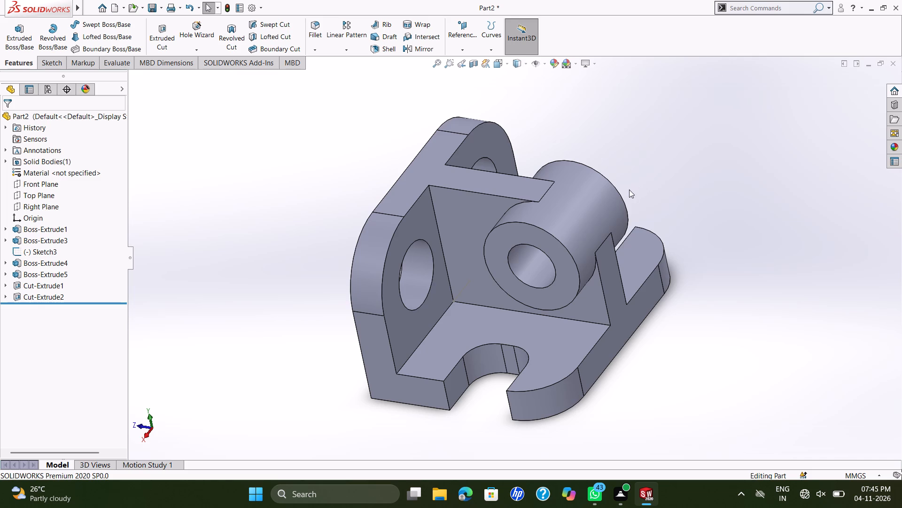
{"action": "scroll", "coordinate": [592, 227], "scroll_direction": "up", "scroll_amount": 1}
{"action": "middle_click_drag", "start_coordinate": [608, 222], "coordinate": [610, 223]}
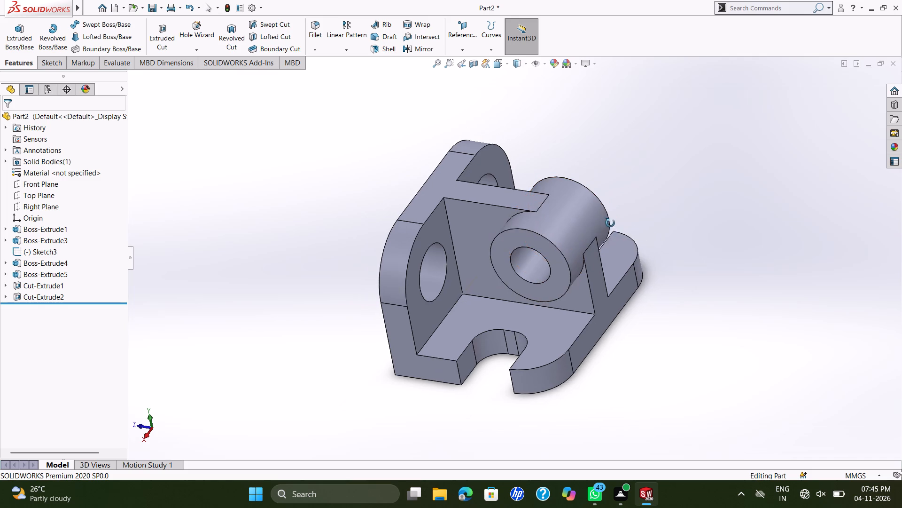
{"action": "middle_click_drag", "start_coordinate": [610, 223], "coordinate": [598, 213]}
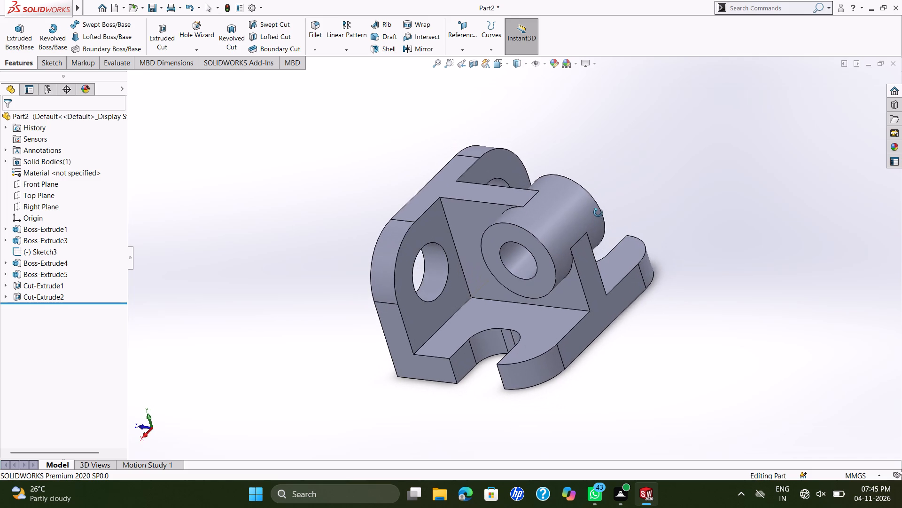
{"action": "middle_click_drag", "start_coordinate": [598, 213], "coordinate": [602, 212]}
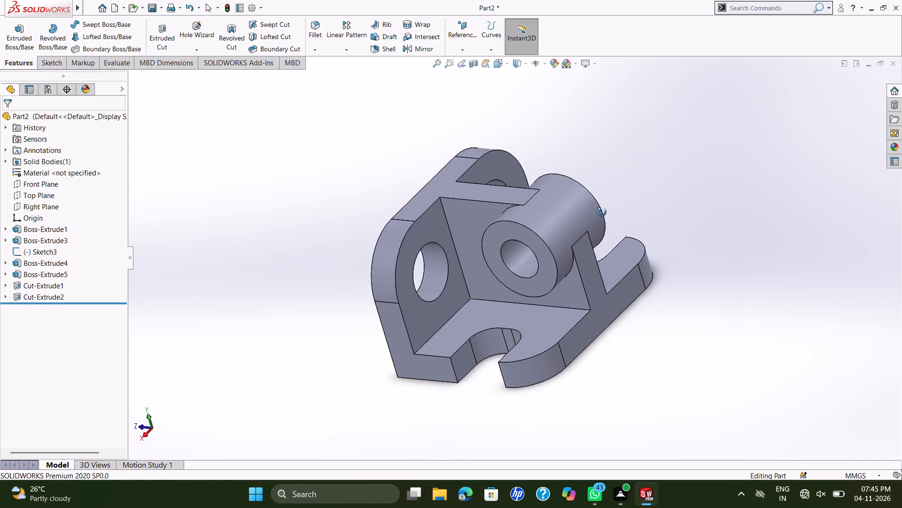
{"action": "middle_click_drag", "start_coordinate": [602, 212], "coordinate": [603, 214]}
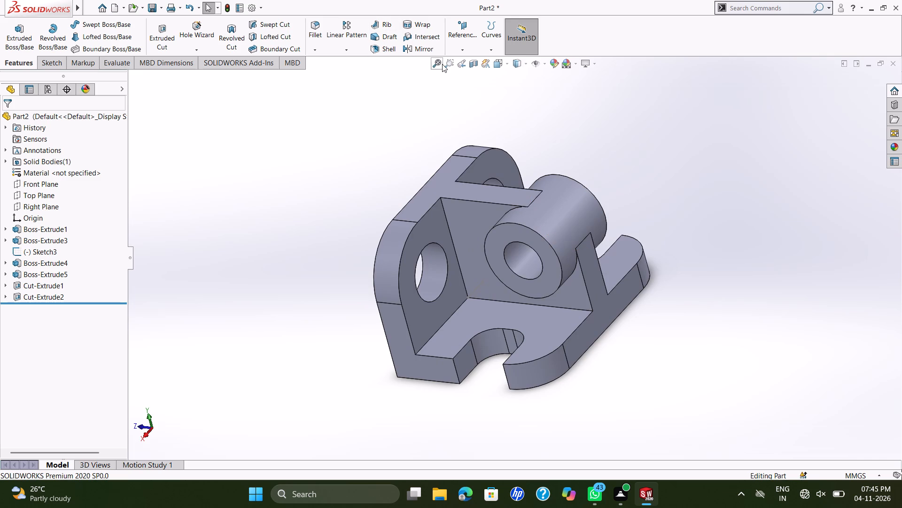
{"action": "left_click", "coordinate": [436, 64]}
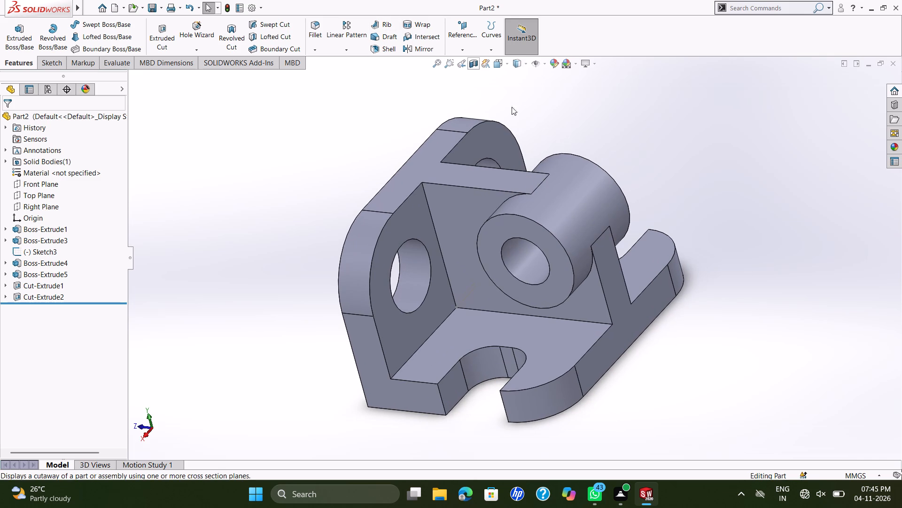
Save the part in the Documents folder as D 4.
{"action": "key", "text": "ctrl+s"}
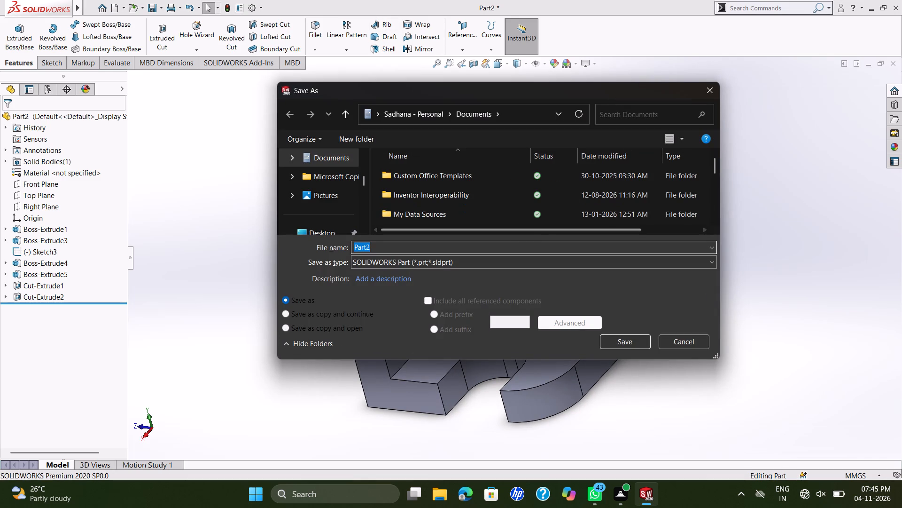
{"action": "type", "text": "D"}
{"action": "key", "text": "space"}
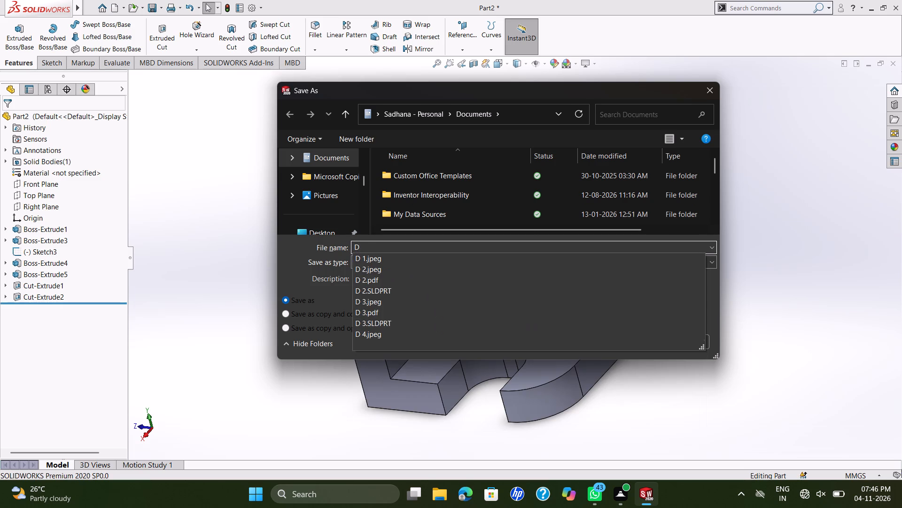
{"action": "key", "text": "4"}
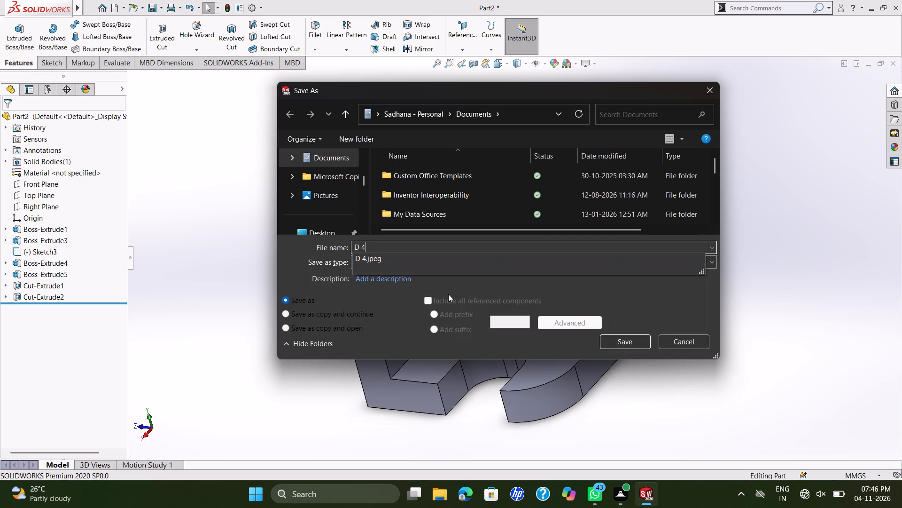
{"action": "key", "text": "Return"}
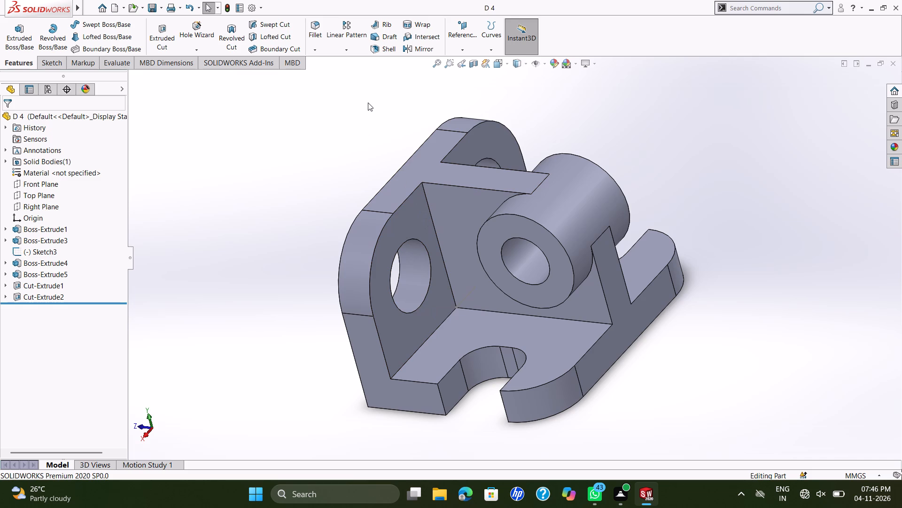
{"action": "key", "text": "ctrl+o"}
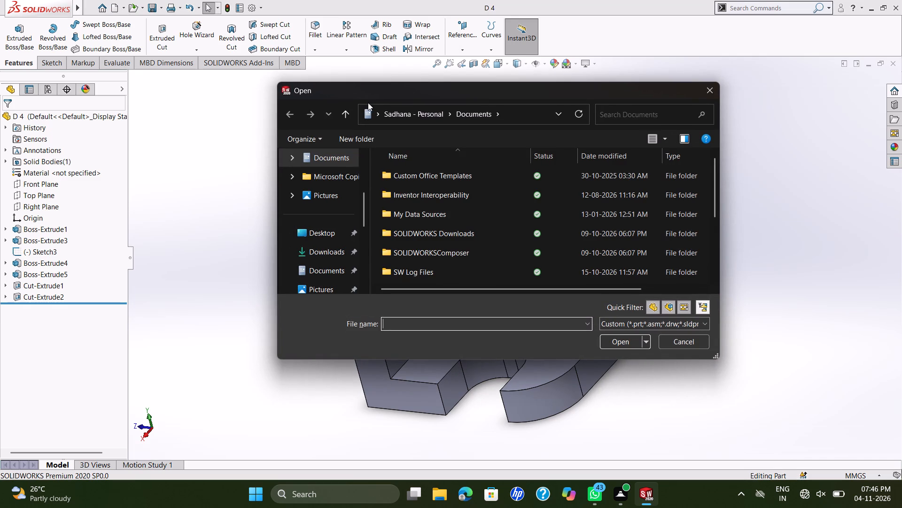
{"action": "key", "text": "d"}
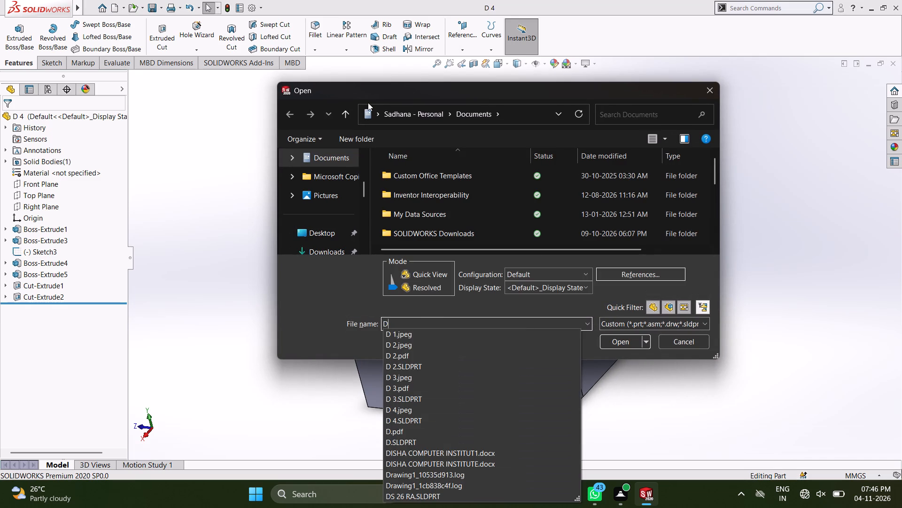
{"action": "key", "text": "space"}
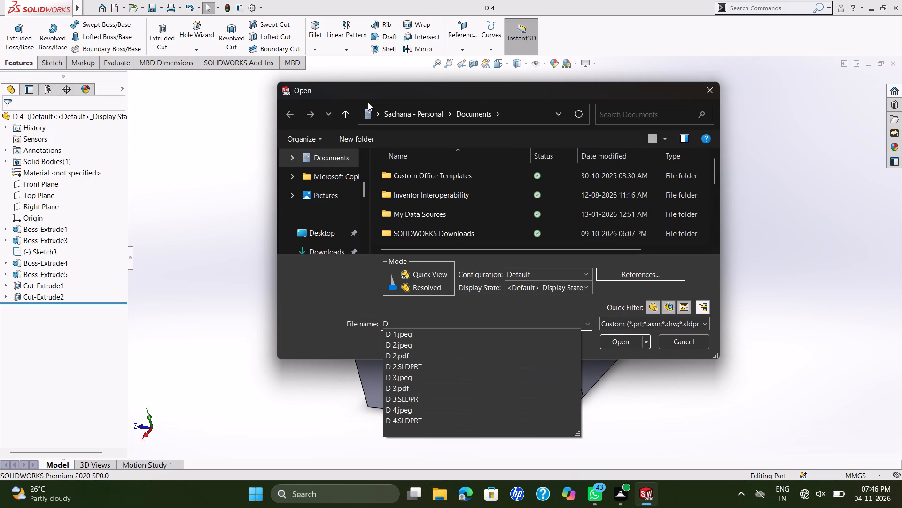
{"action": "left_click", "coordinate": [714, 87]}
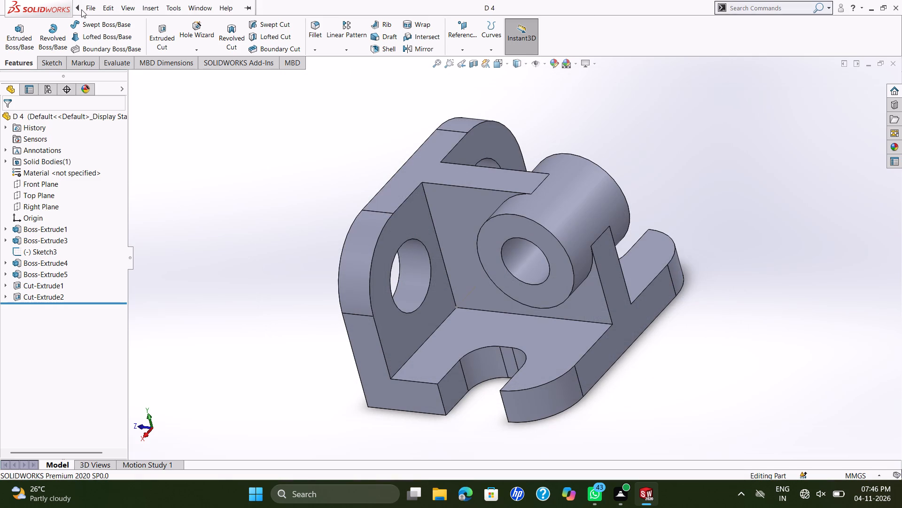
Save a copy of the part in Adobe Portable Document Format (*.pdf) under the name D 4 in Documents.
{"action": "left_click", "coordinate": [89, 7]}
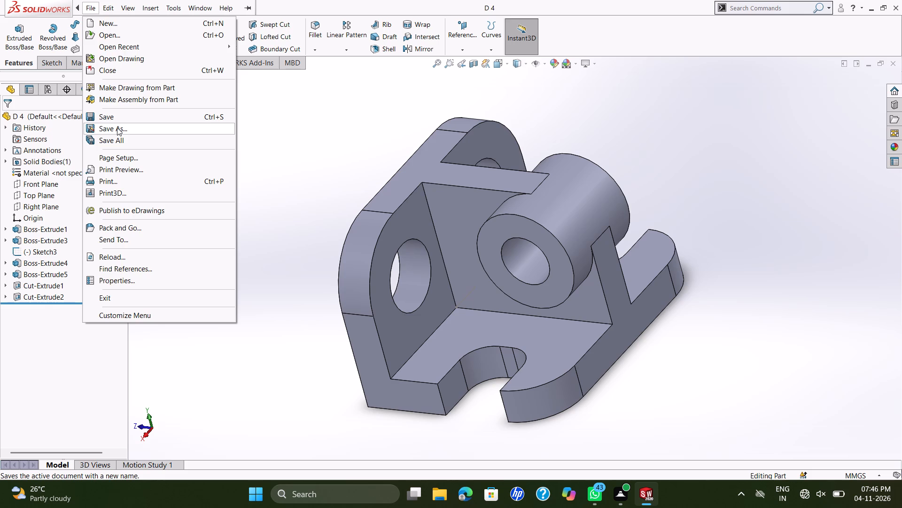
{"action": "left_click", "coordinate": [117, 127]}
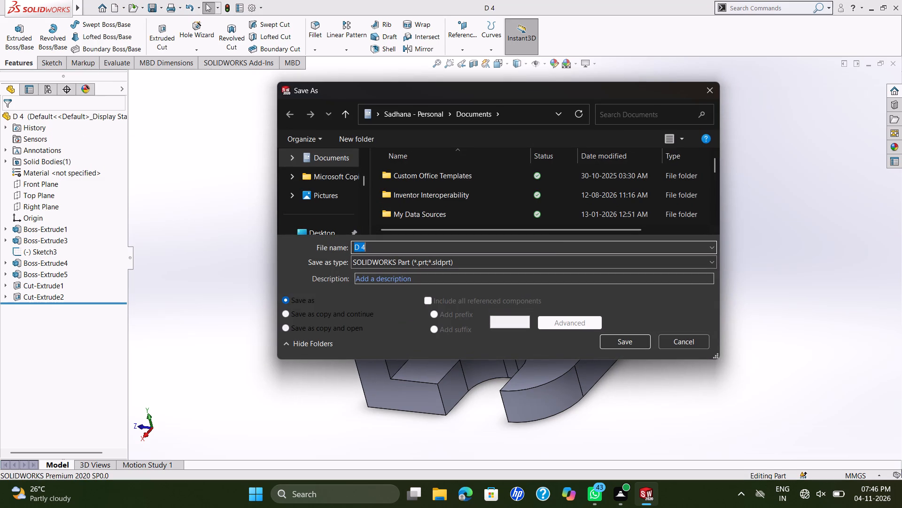
{"action": "left_click", "coordinate": [709, 263]}
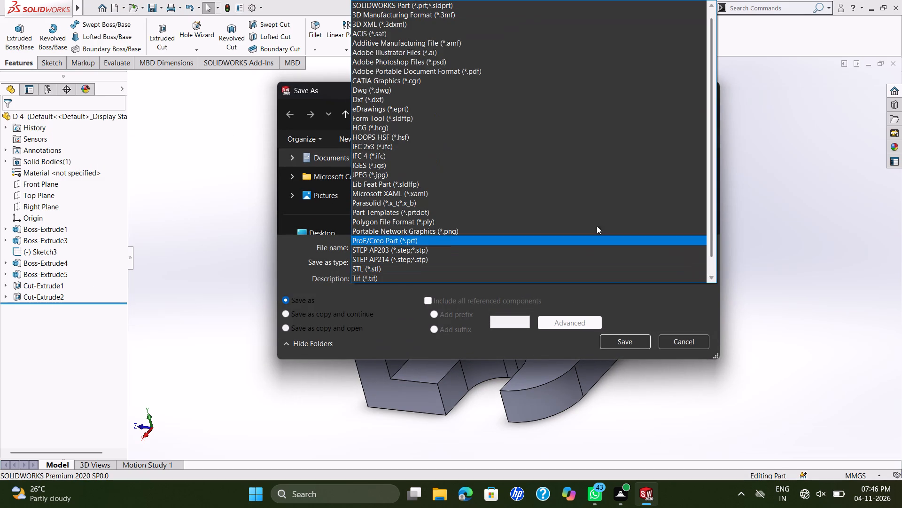
{"action": "left_click", "coordinate": [527, 75]}
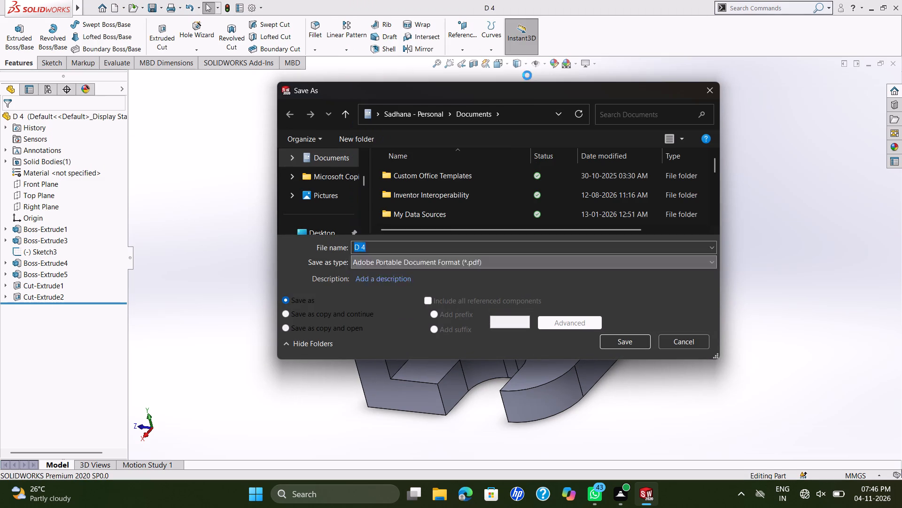
{"action": "left_click", "coordinate": [616, 359]}
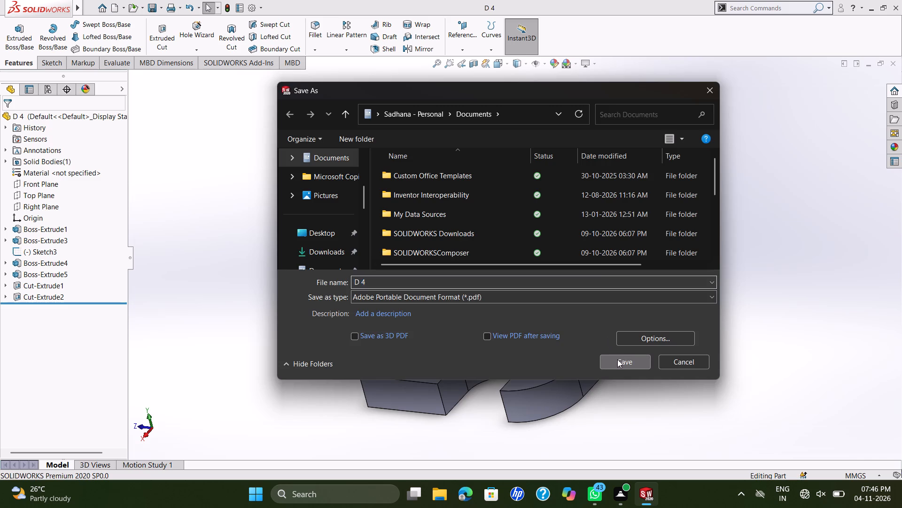